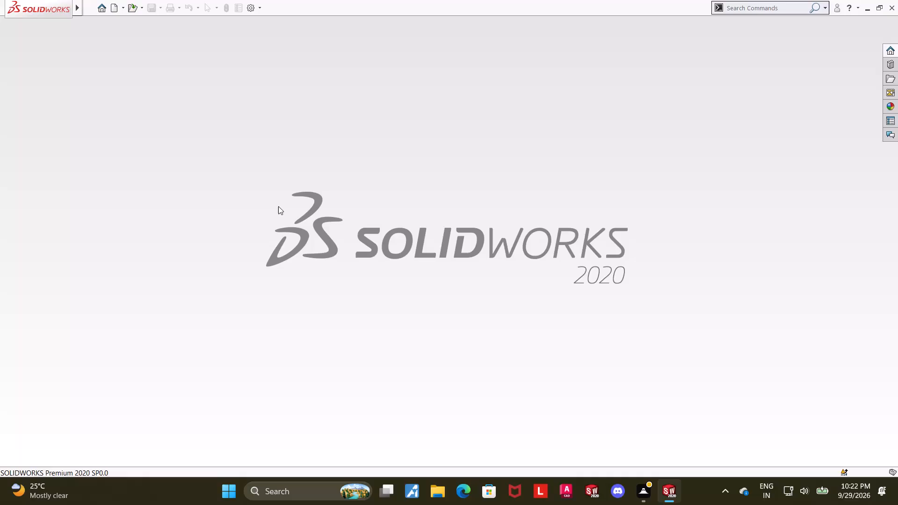
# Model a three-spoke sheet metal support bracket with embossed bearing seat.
# Create a new part and open a sketch on its Top Plane.
pyautogui.click(111, 12)
pyautogui.doubleClick(222, 237)
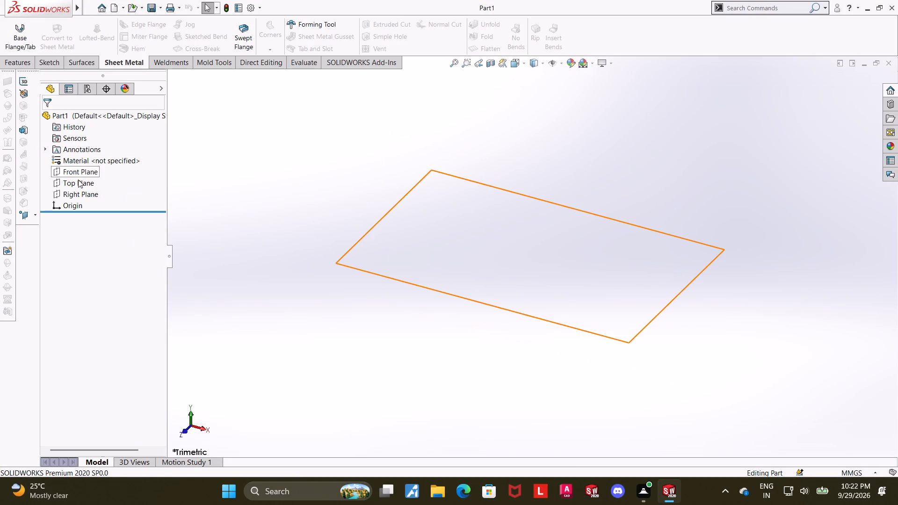
pyautogui.click(79, 181)
pyautogui.click(86, 165)
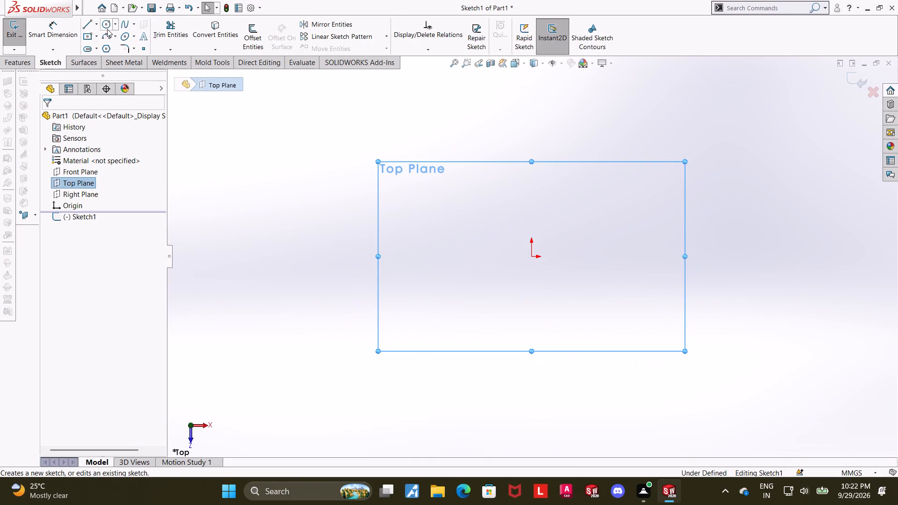
# Sketch a circle centred on the origin.
pyautogui.click(107, 26)
pyautogui.click(534, 257)
pyautogui.click(575, 208)
pyautogui.press('Escape')
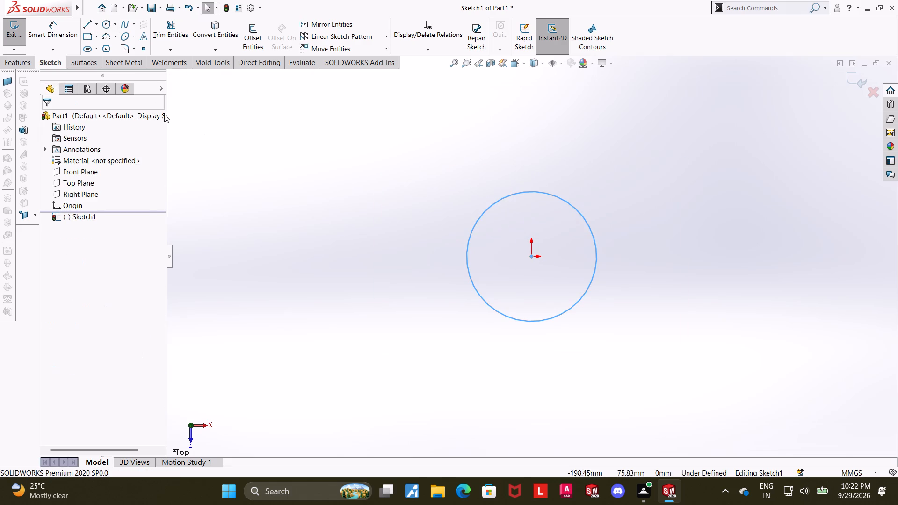
pyautogui.click(68, 35)
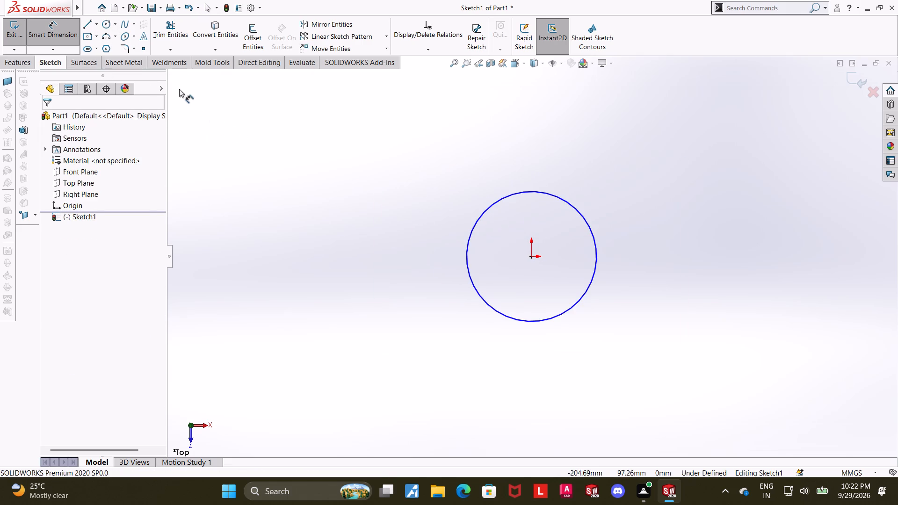
pyautogui.press('Escape')
# Draw a vertical centerline about 119 mm long from the origin up through the top of the circle.
pyautogui.click(95, 26)
pyautogui.click(96, 45)
pyautogui.scroll(2, 588, 209)
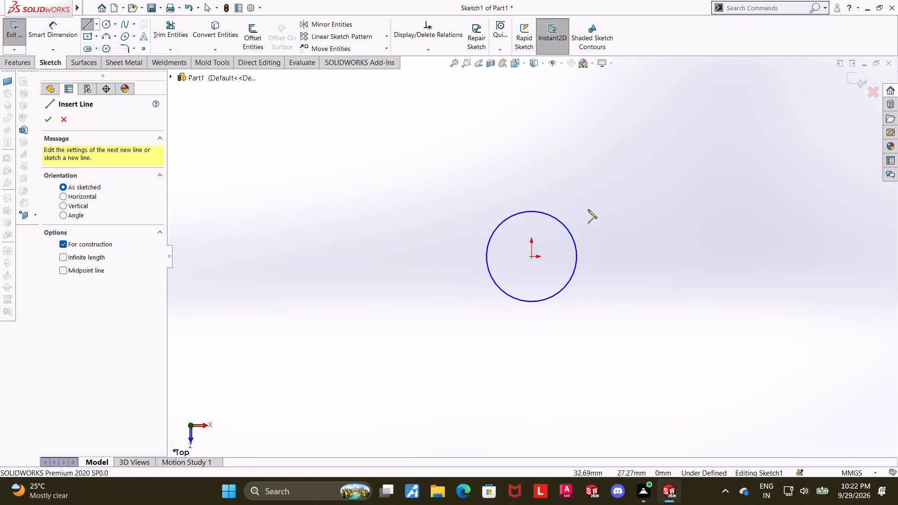
pyautogui.click(533, 259)
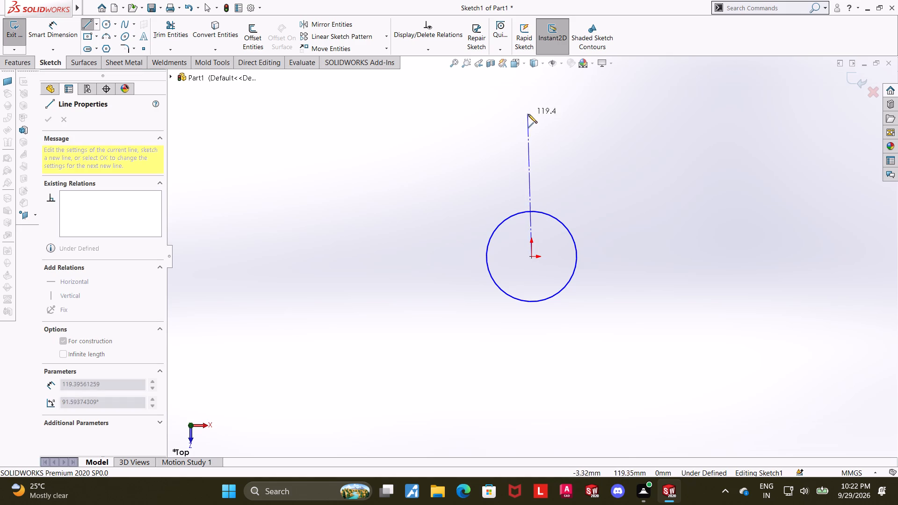
pyautogui.click(530, 115)
pyautogui.press('Escape')
pyautogui.press('Escape')
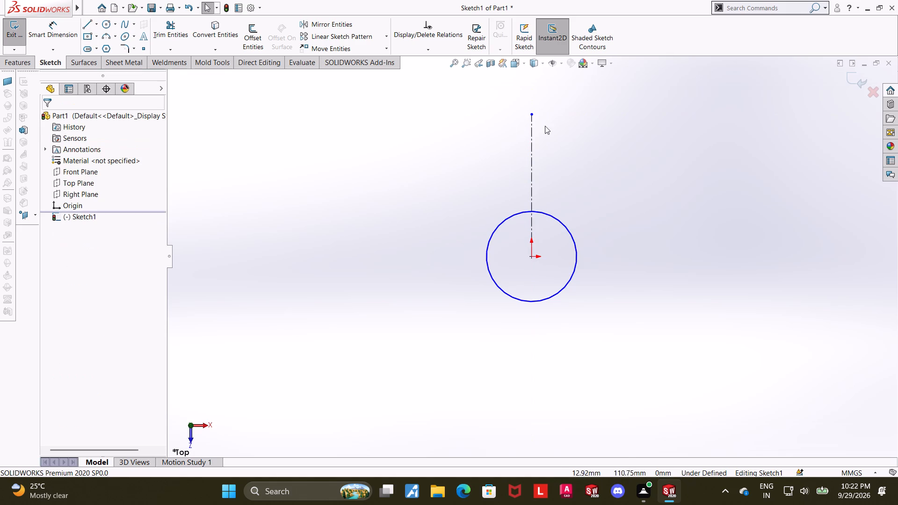
# Sketch a corner rectangle about 34 by 85 mm from the circle's upper-left arc to the level of the centerline's top end.
pyautogui.click(98, 35)
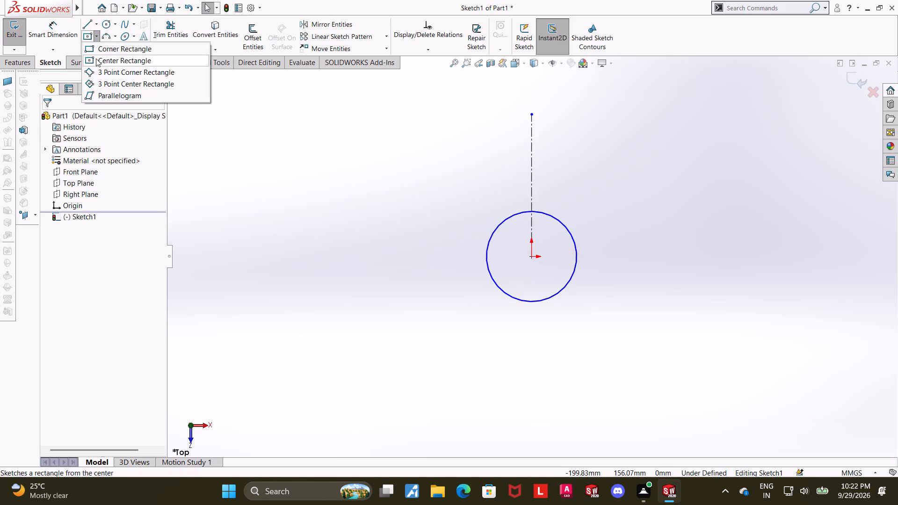
pyautogui.click(95, 52)
pyautogui.scroll(-2, 561, 184)
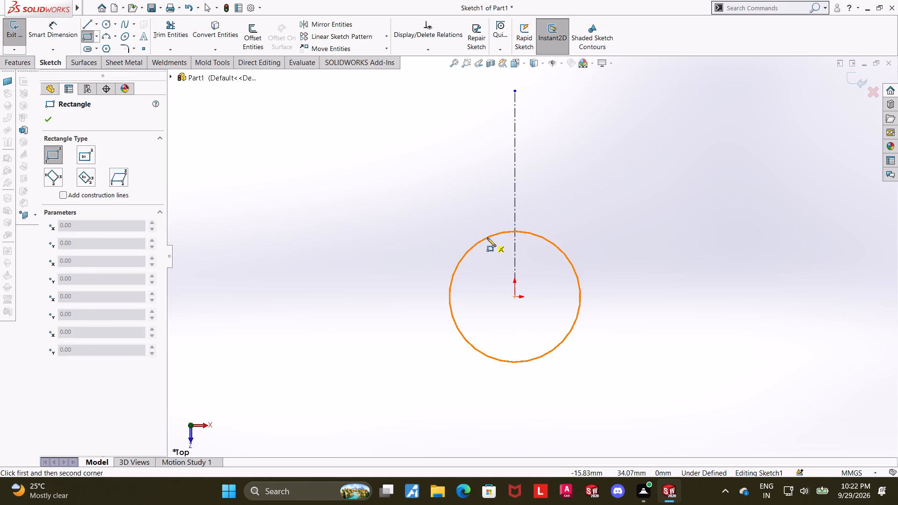
pyautogui.click(487, 238)
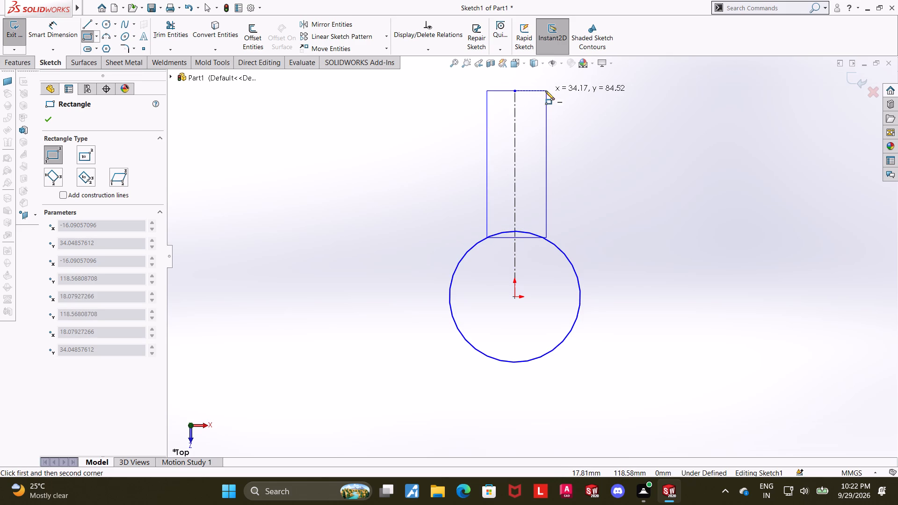
pyautogui.click(545, 91)
pyautogui.press('Escape')
# Make the rectangle's lower-right corner coincident with the circle.
pyautogui.click(544, 239)
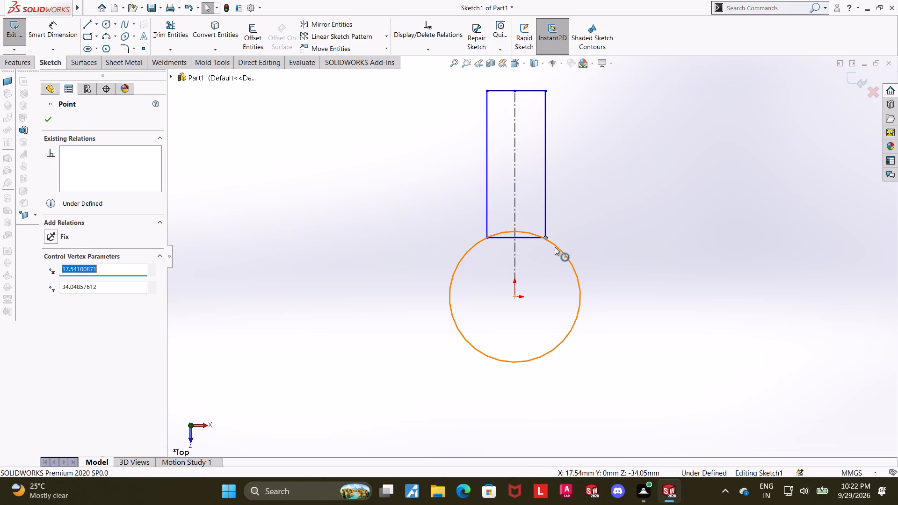
pyautogui.keyDown('ctrl'); pyautogui.click(555, 247); pyautogui.keyUp('ctrl')
pyautogui.click(51, 299)
pyautogui.press('Escape')
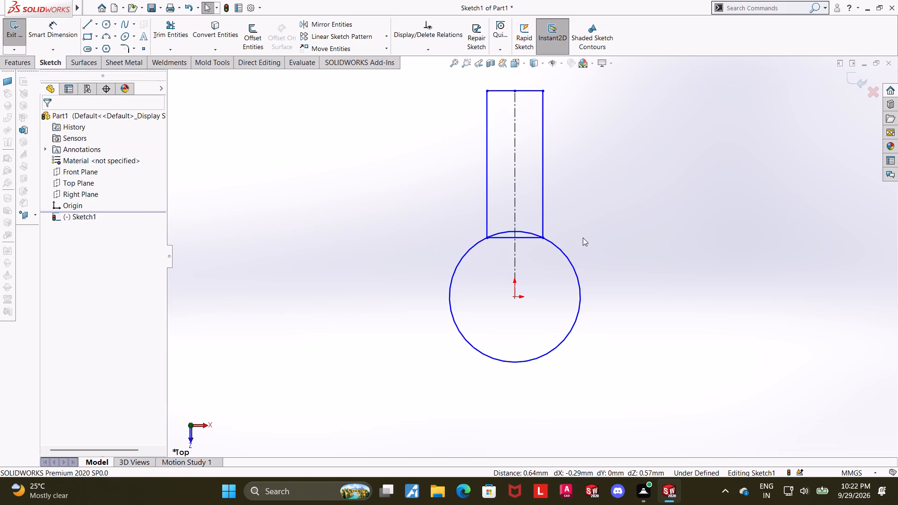
pyautogui.press('Escape')
# Check the relation between the rectangle's lower-left corner and the circle.
pyautogui.scroll(-4, 520, 232)
pyautogui.click(463, 250)
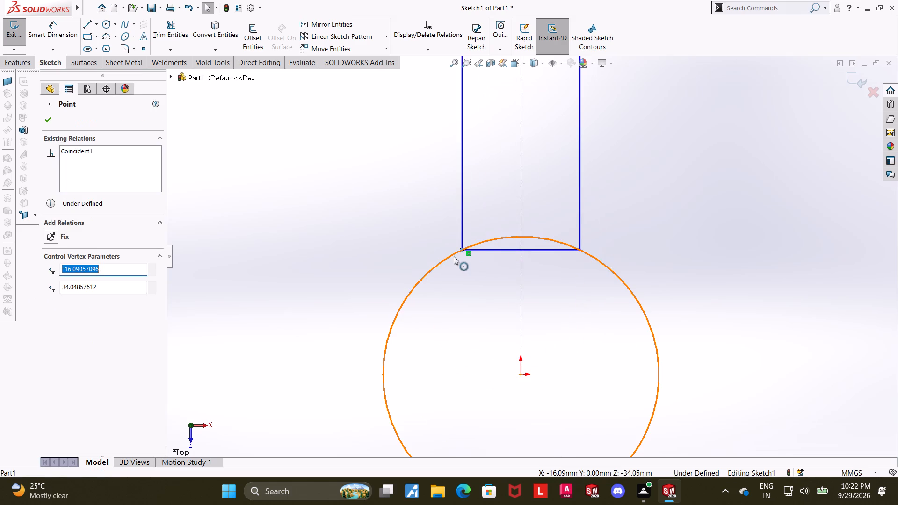
pyautogui.keyDown('ctrl'); pyautogui.click(454, 256); pyautogui.keyUp('ctrl')
pyautogui.press('Escape')
# Dimension the rectangle's top edge to a width of 20 mm.
pyautogui.scroll(5, 377, 252)
pyautogui.press('Escape')
pyautogui.scroll(-3, 540, 133)
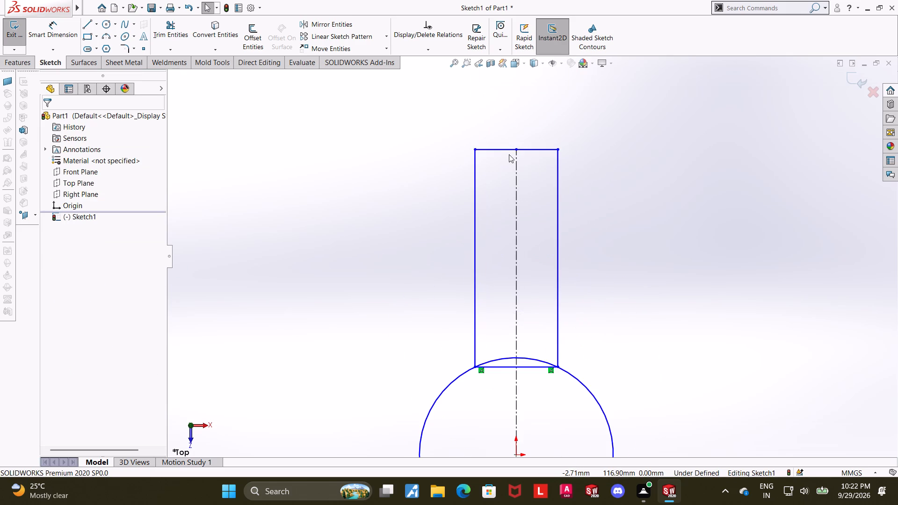
pyautogui.click(47, 39)
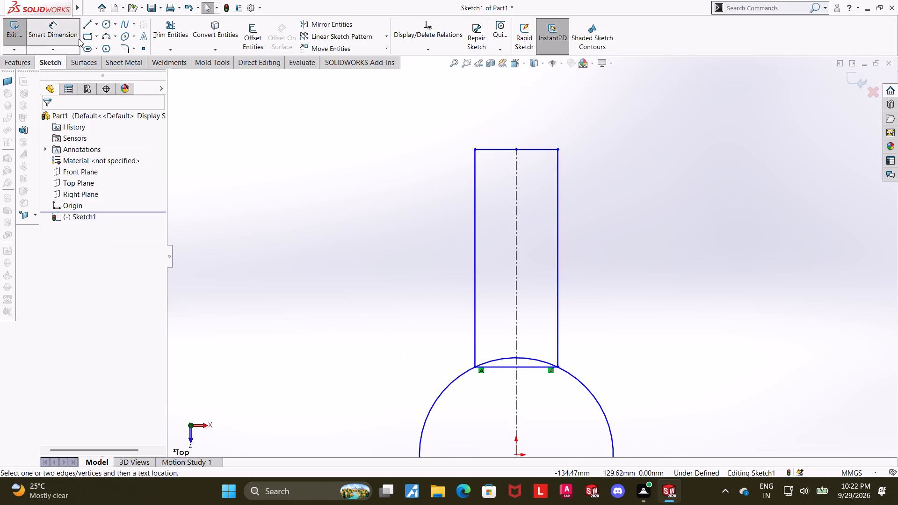
pyautogui.click(540, 151)
pyautogui.click(537, 129)
pyautogui.write('20')
pyautogui.press('Return')
pyautogui.press('Escape')
pyautogui.press('Escape')
# Dimension the vertical distance from the origin to the rectangle's top edge as 140 mm.
pyautogui.scroll(2, 592, 195)
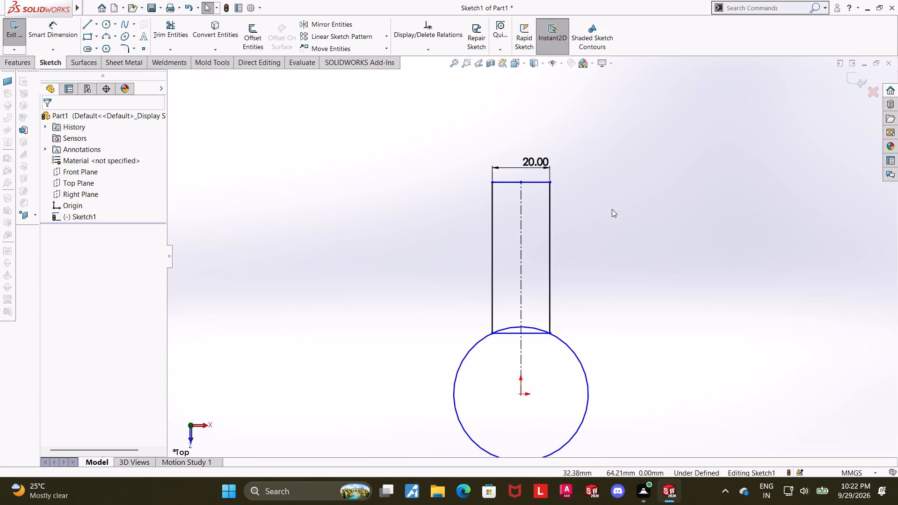
pyautogui.scroll(-3, 549, 283)
pyautogui.scroll(2, 566, 339)
pyautogui.press('Escape')
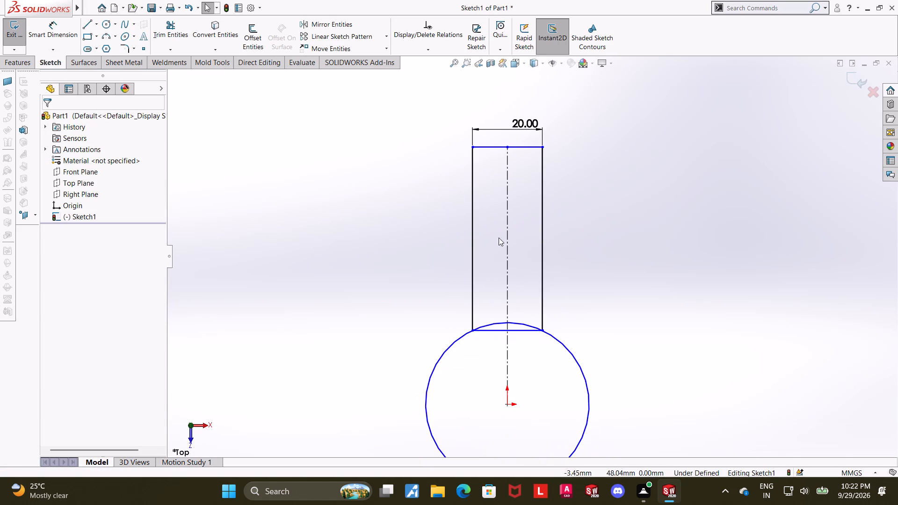
pyautogui.click(44, 32)
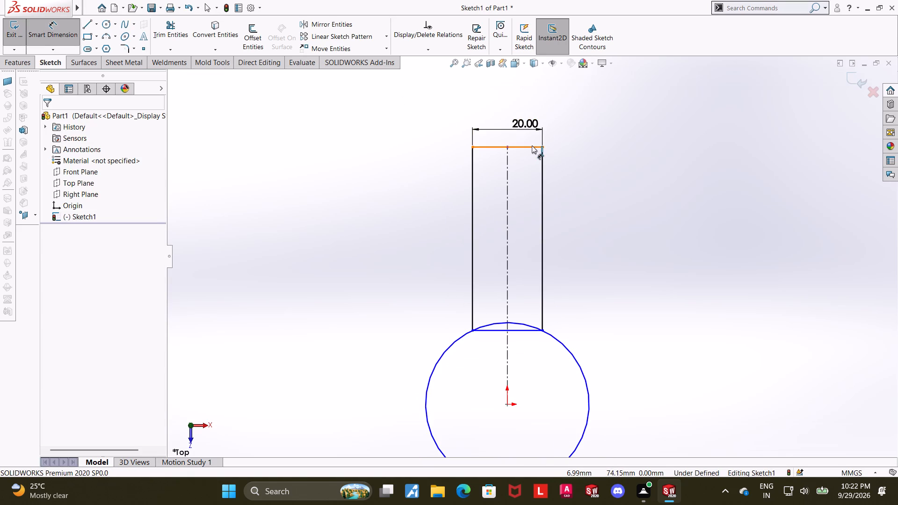
pyautogui.click(532, 145)
pyautogui.click(507, 405)
pyautogui.click(626, 366)
pyautogui.write('140')
pyautogui.press('Return')
pyautogui.press('Escape')
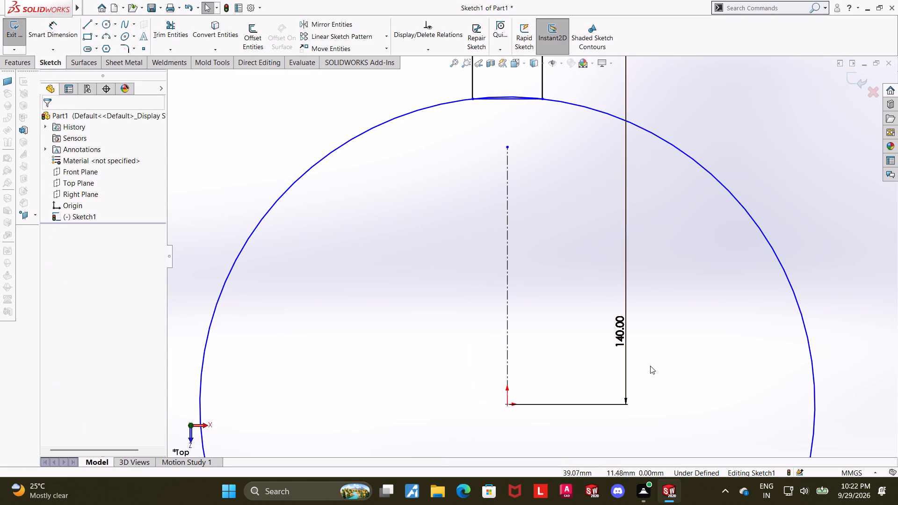
# Undo the last dimension value and set the distance from the origin to the rectangle's top edge to 114 mm.
pyautogui.hotkey('ctrl', 'z')
pyautogui.doubleClick(626, 374)
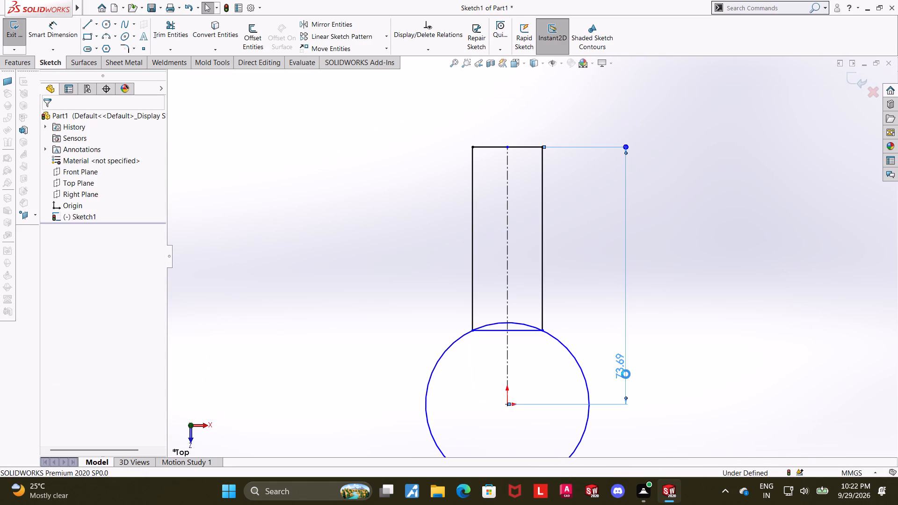
pyautogui.write('114')
pyautogui.press('Return')
pyautogui.press('Escape')
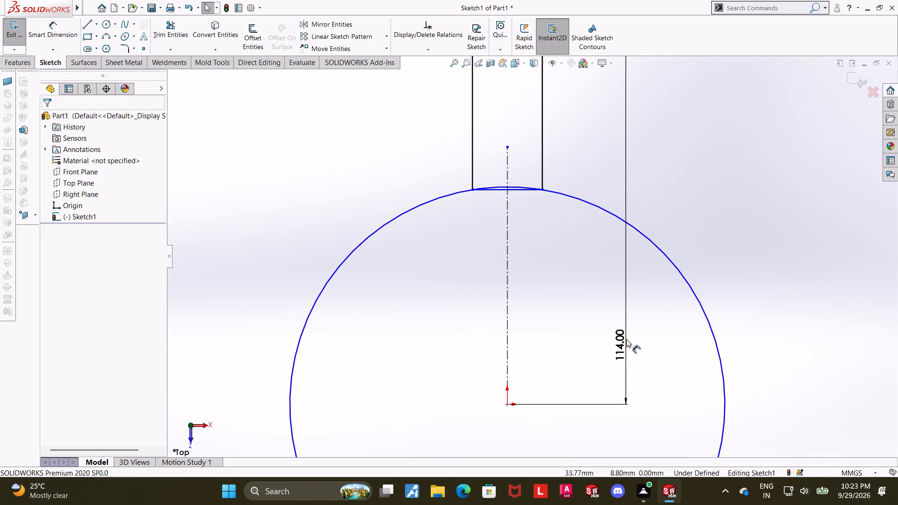
# Dimension the circle's diameter as 70 mm.
pyautogui.scroll(3, 636, 361)
pyautogui.scroll(2, 598, 251)
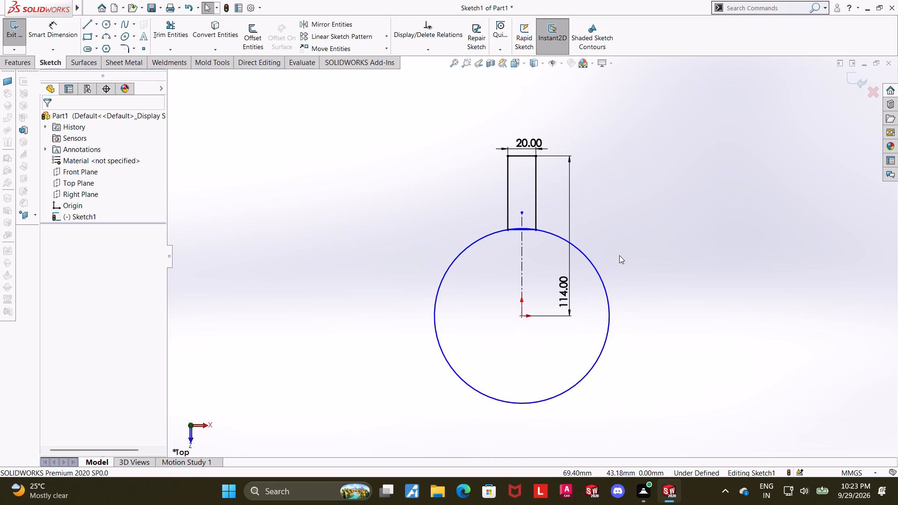
pyautogui.scroll(1, 619, 256)
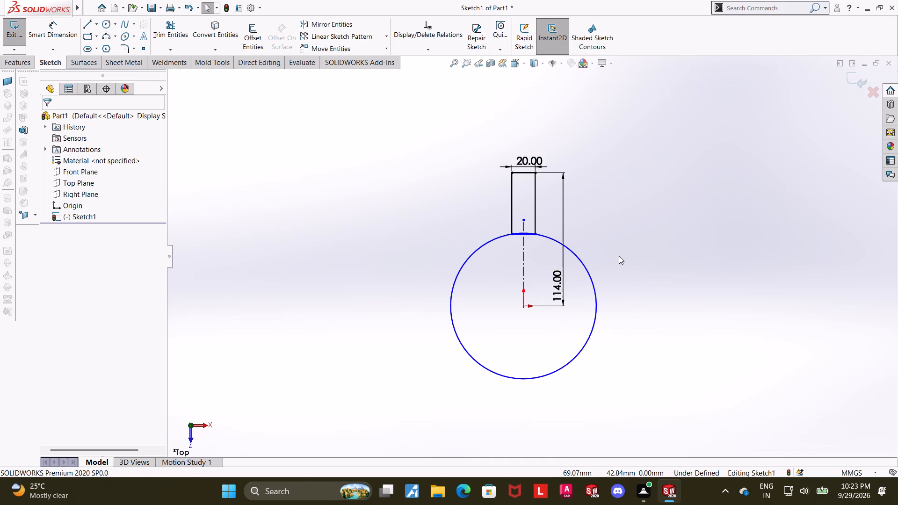
pyautogui.scroll(-1, 619, 256)
pyautogui.press('Escape')
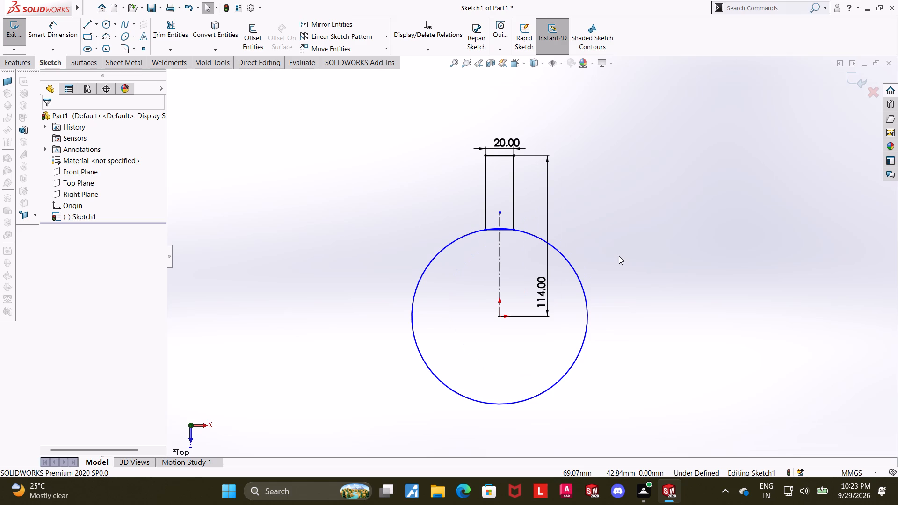
pyautogui.scroll(-3, 523, 257)
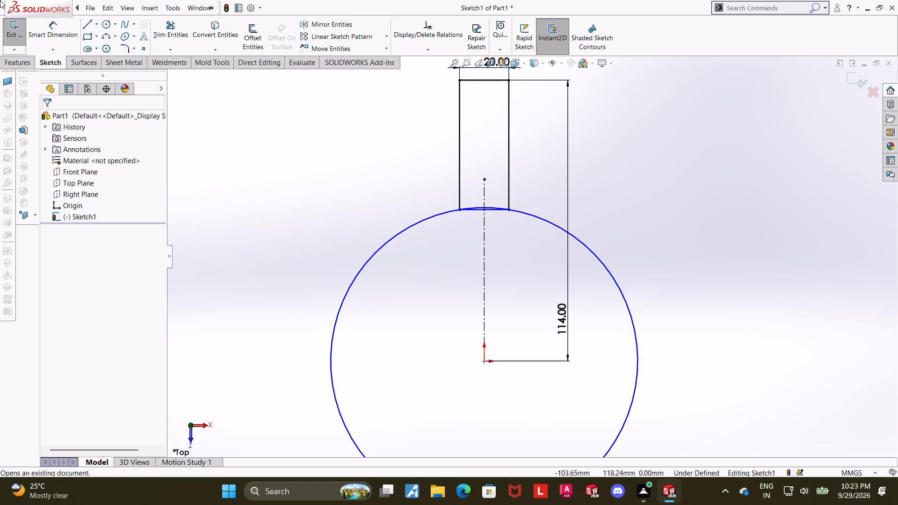
pyautogui.click(57, 38)
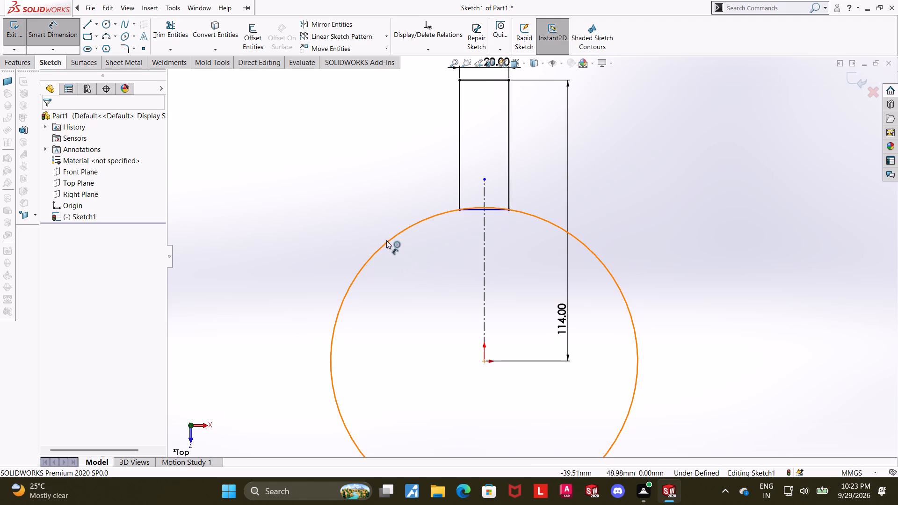
pyautogui.click(386, 240)
pyautogui.click(376, 223)
pyautogui.write('70')
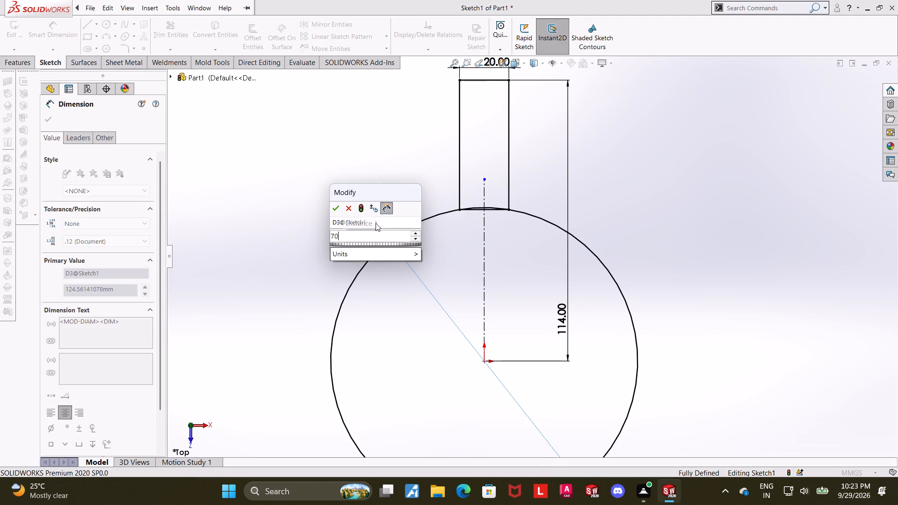
pyautogui.press('Return')
pyautogui.press('Return')
pyautogui.press('Escape')
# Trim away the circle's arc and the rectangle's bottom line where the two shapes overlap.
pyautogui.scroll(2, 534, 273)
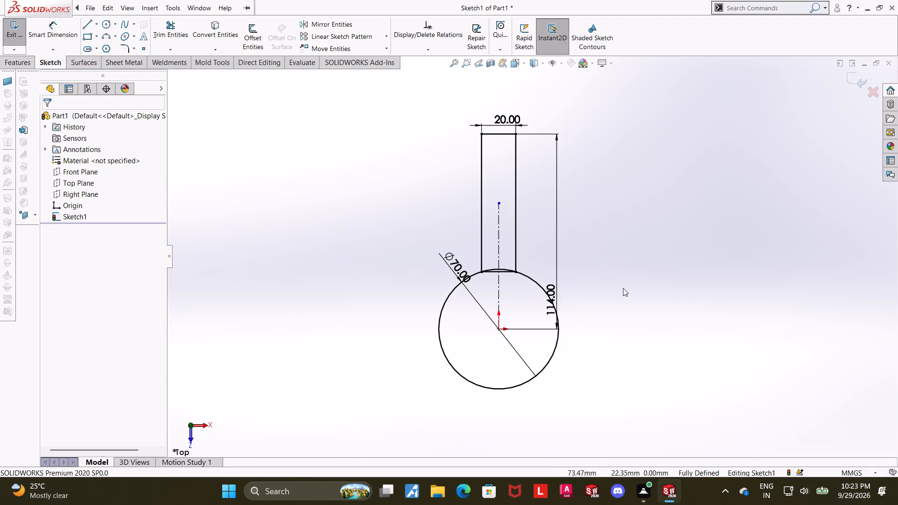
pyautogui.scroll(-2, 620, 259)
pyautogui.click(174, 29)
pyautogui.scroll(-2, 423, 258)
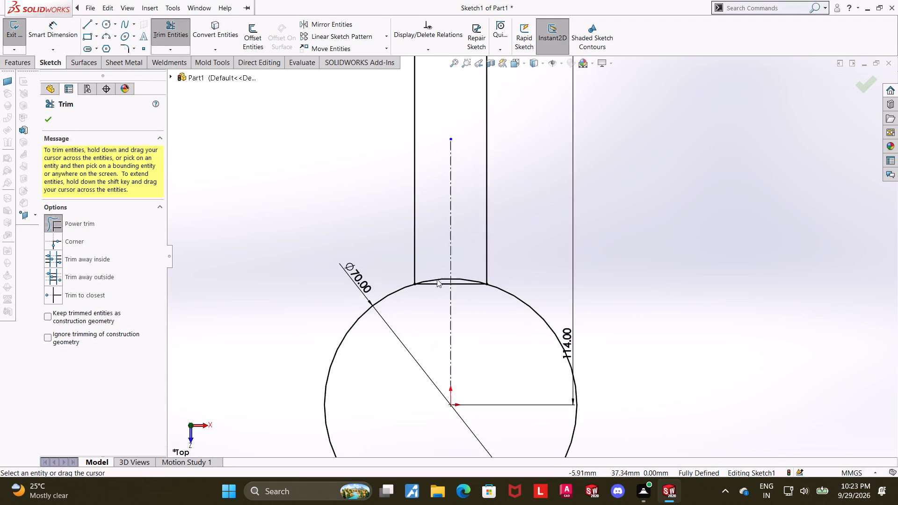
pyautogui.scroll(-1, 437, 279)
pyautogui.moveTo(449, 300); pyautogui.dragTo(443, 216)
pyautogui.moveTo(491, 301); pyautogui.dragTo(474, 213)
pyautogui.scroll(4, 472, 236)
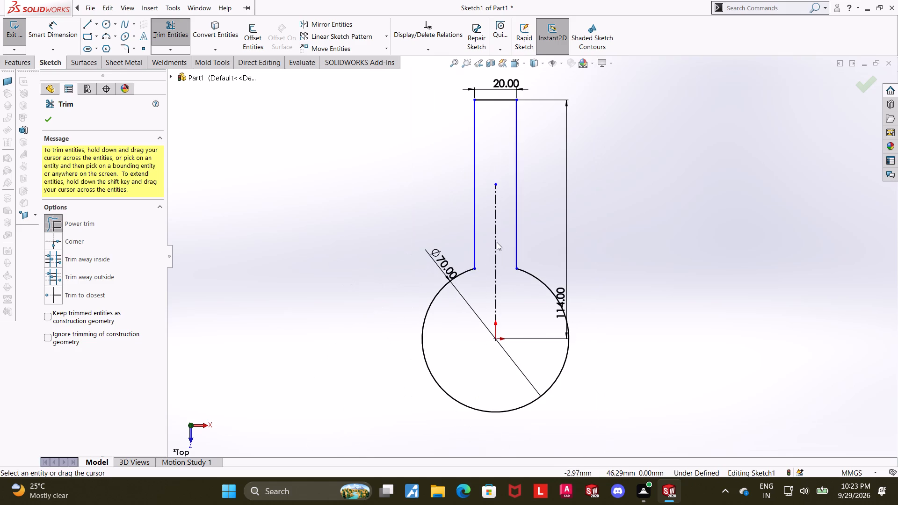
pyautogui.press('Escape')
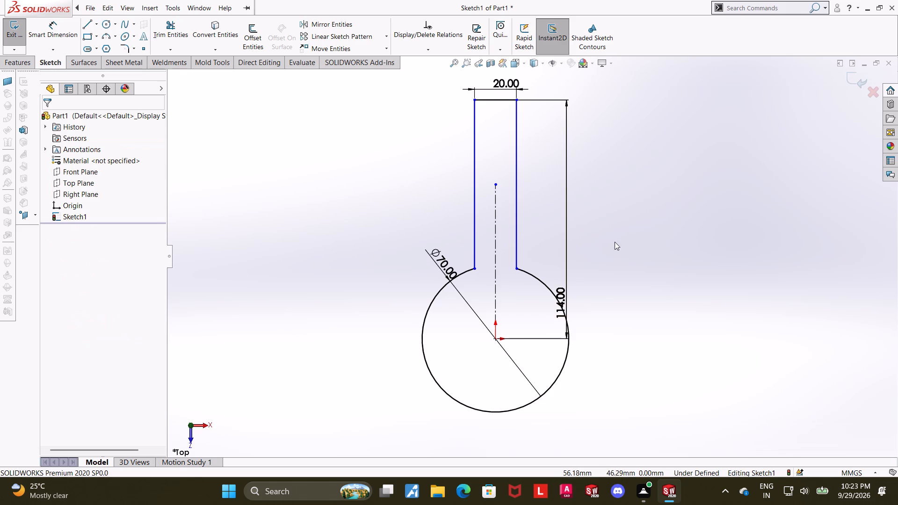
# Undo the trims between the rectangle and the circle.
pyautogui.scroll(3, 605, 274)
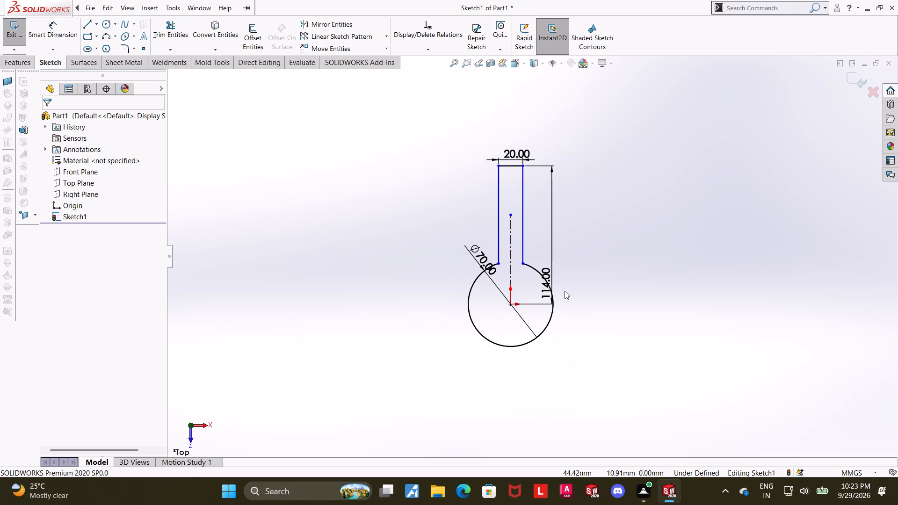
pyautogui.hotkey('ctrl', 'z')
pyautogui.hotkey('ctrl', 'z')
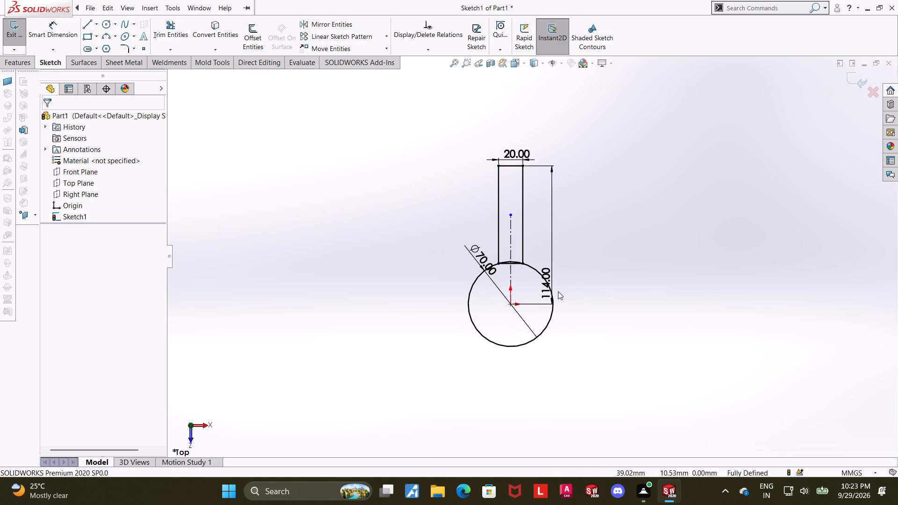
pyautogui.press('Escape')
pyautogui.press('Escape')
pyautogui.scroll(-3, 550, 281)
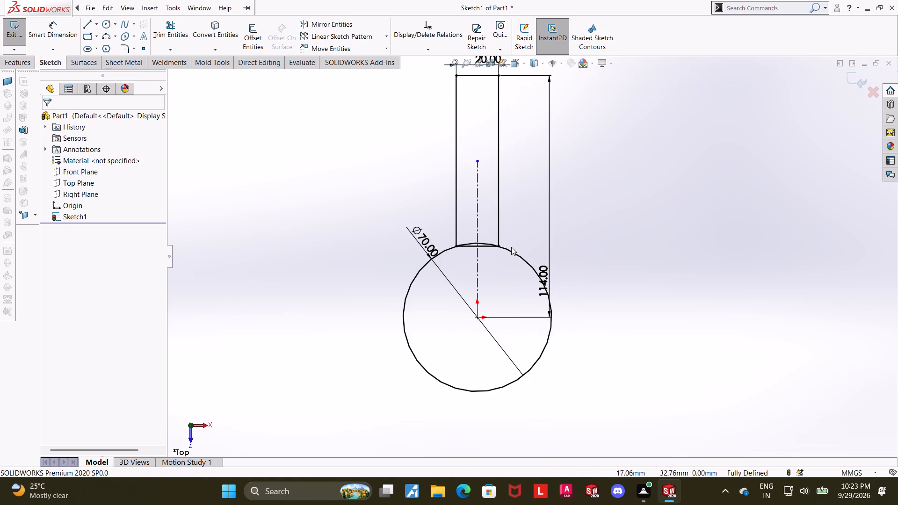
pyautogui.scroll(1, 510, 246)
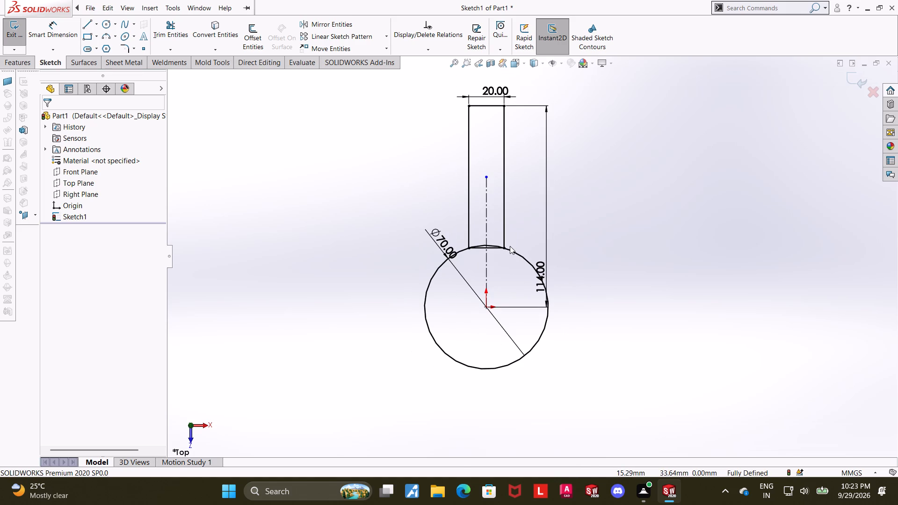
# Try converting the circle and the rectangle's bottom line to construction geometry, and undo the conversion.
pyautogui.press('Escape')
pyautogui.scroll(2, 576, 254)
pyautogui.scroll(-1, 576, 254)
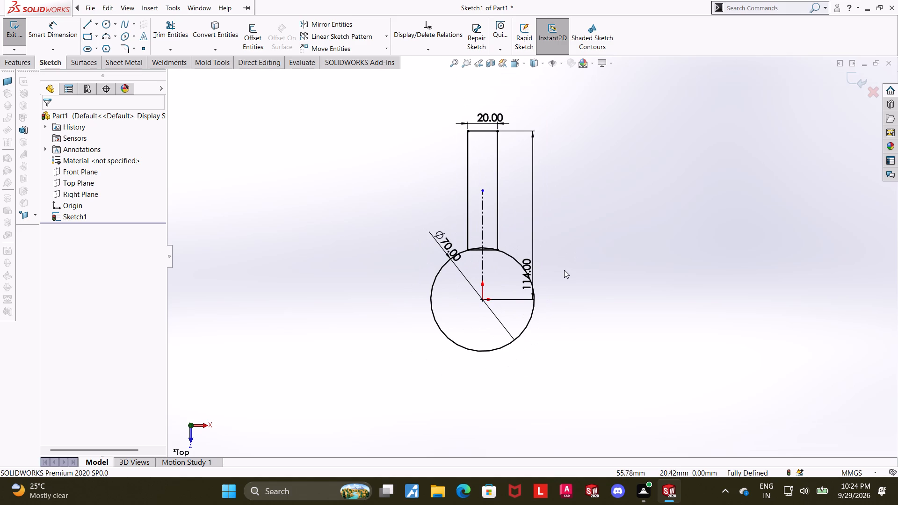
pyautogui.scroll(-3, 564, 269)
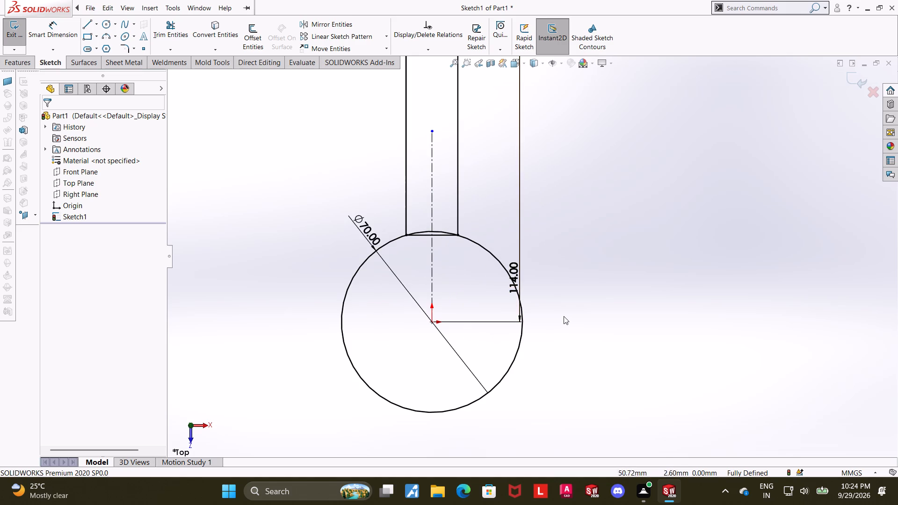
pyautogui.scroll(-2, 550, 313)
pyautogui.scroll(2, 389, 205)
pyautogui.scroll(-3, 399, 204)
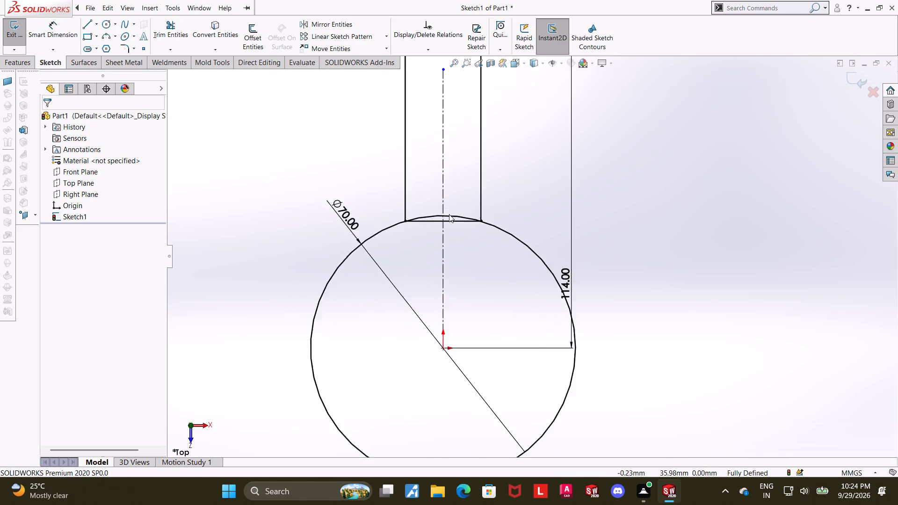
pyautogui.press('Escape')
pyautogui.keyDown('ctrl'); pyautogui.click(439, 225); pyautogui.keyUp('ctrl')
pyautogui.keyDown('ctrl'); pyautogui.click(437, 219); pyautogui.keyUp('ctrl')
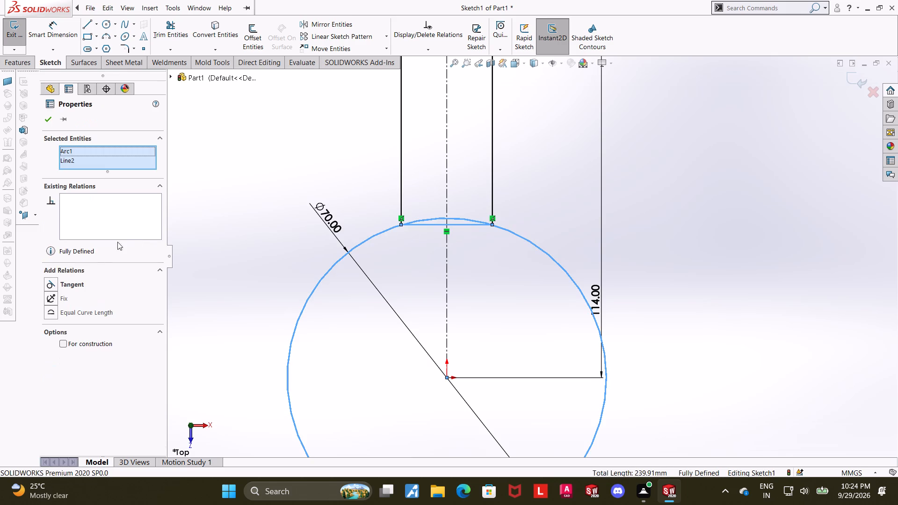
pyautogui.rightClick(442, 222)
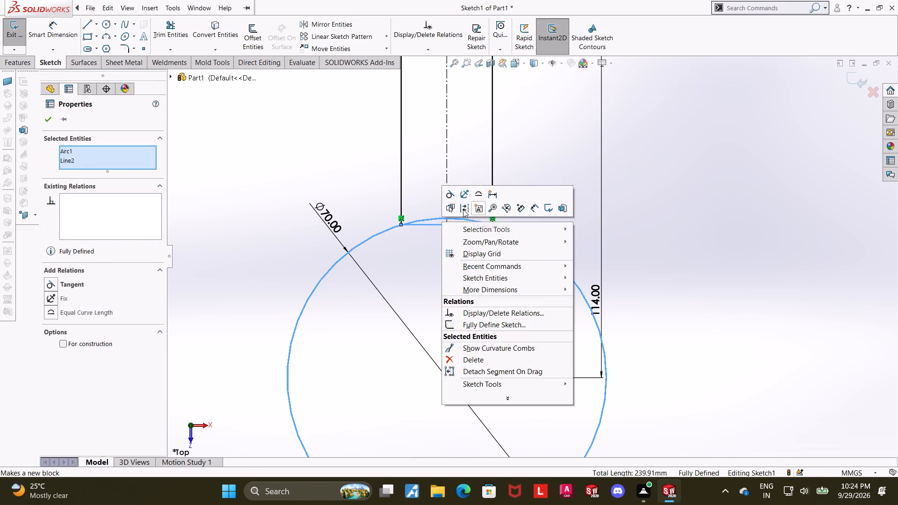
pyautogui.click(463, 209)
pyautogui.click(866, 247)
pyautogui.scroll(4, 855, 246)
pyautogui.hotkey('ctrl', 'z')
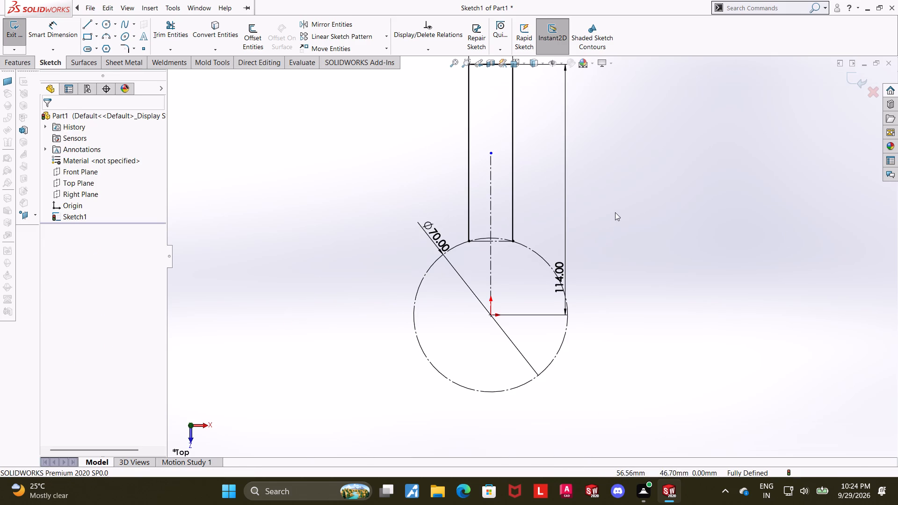
# Check the existing relations between the circle and each of the rectangle's two bottom corner points.
pyautogui.scroll(-3, 505, 245)
pyautogui.press('Escape')
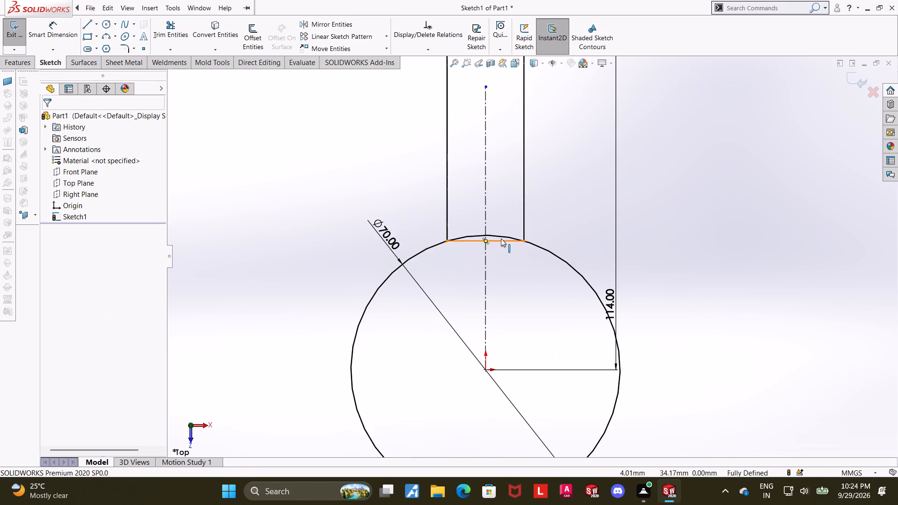
pyautogui.press('Escape')
pyautogui.press('Escape')
pyautogui.scroll(-4, 509, 239)
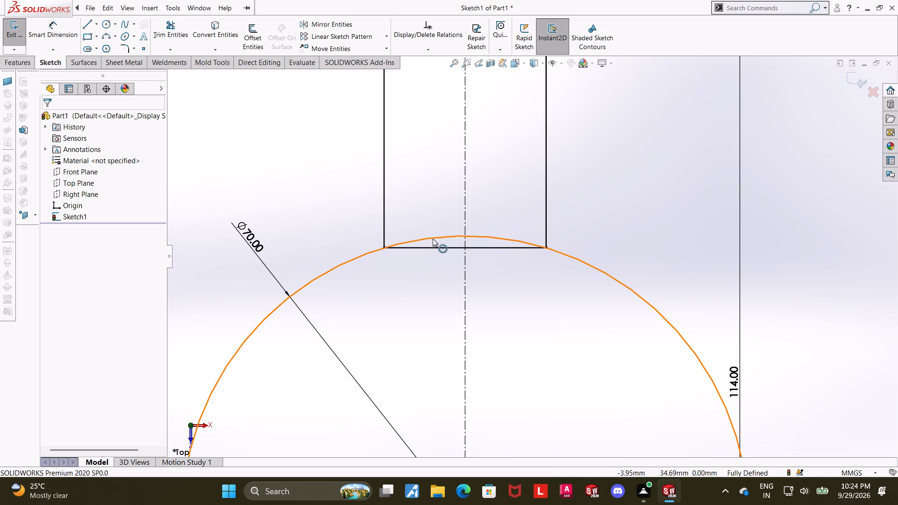
pyautogui.click(433, 238)
pyautogui.click(415, 280)
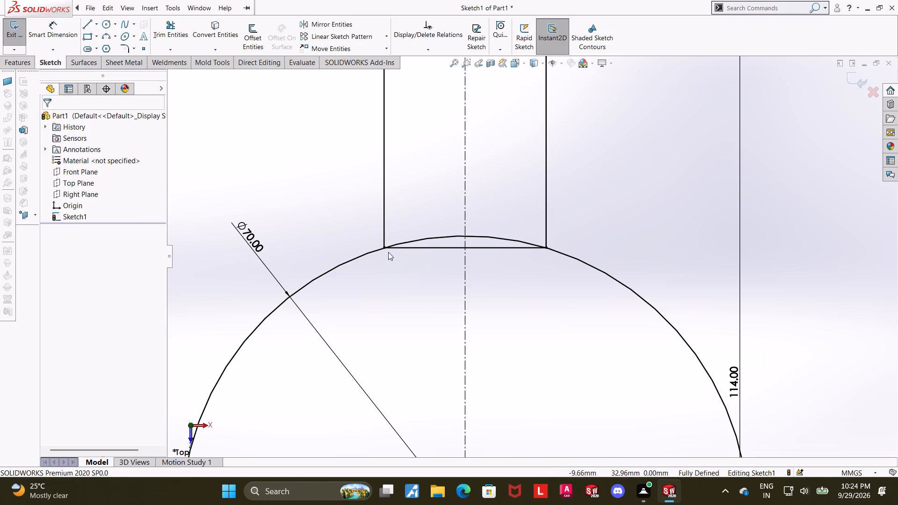
pyautogui.click(386, 248)
pyautogui.keyDown('ctrl'); pyautogui.click(377, 252); pyautogui.keyUp('ctrl')
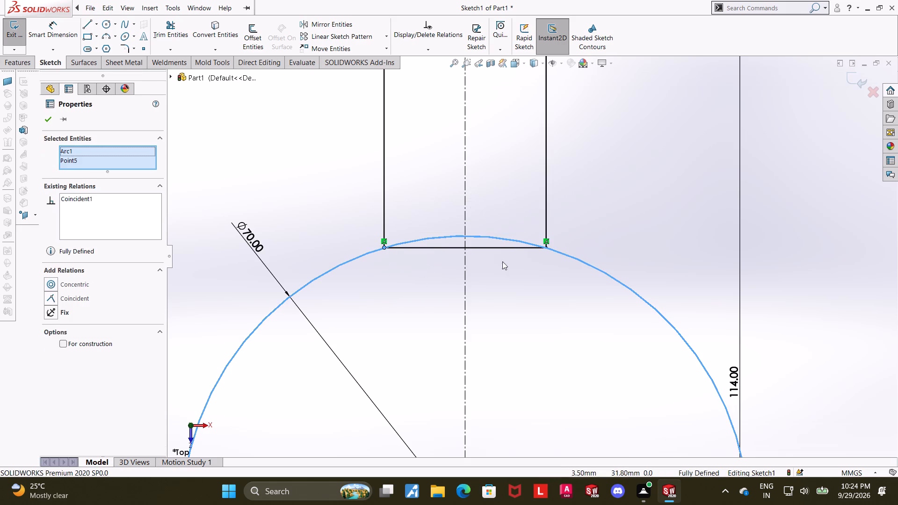
pyautogui.press('Escape')
pyautogui.click(548, 250)
pyautogui.keyDown('ctrl'); pyautogui.click(566, 252); pyautogui.keyUp('ctrl')
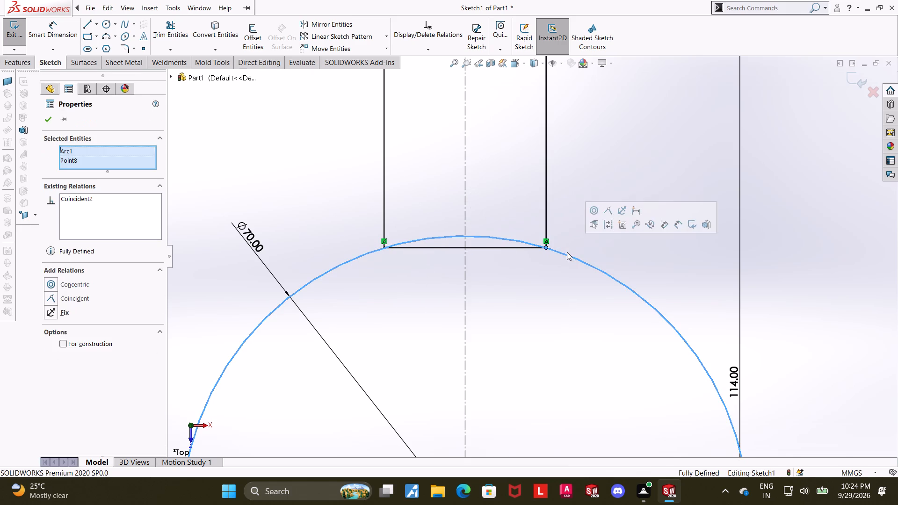
pyautogui.press('Escape')
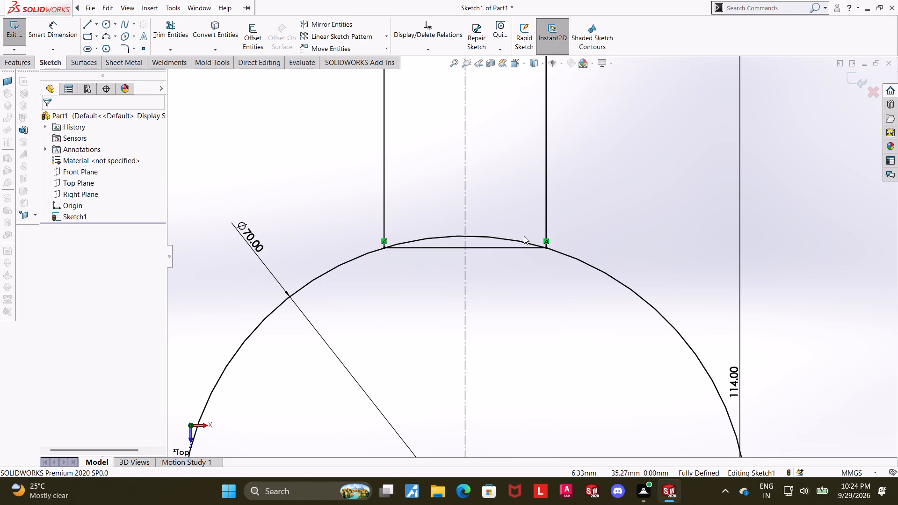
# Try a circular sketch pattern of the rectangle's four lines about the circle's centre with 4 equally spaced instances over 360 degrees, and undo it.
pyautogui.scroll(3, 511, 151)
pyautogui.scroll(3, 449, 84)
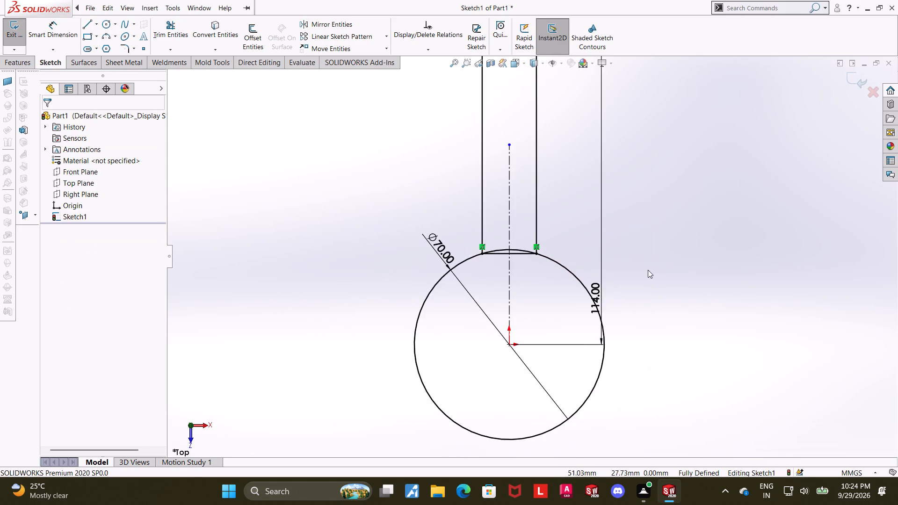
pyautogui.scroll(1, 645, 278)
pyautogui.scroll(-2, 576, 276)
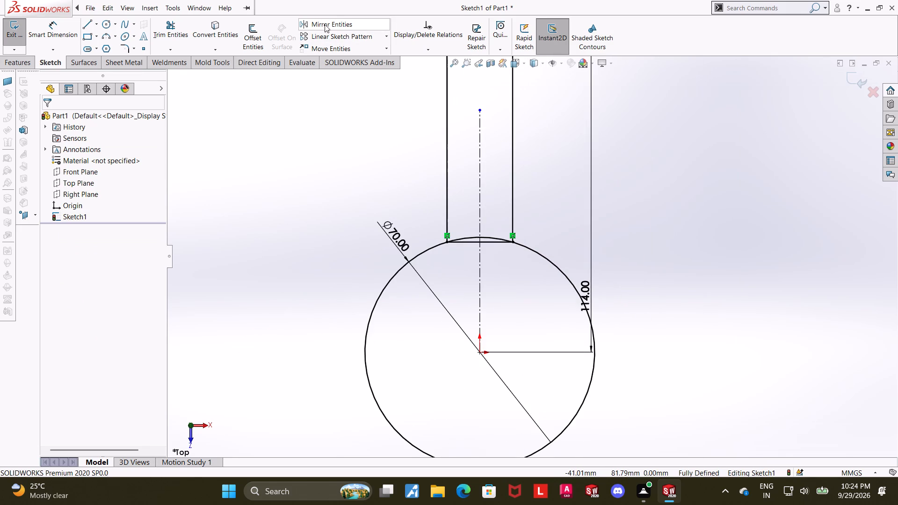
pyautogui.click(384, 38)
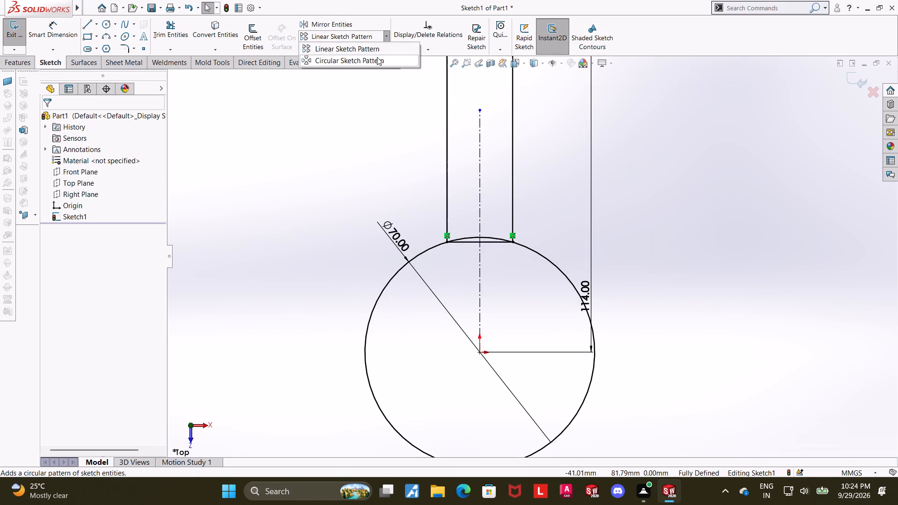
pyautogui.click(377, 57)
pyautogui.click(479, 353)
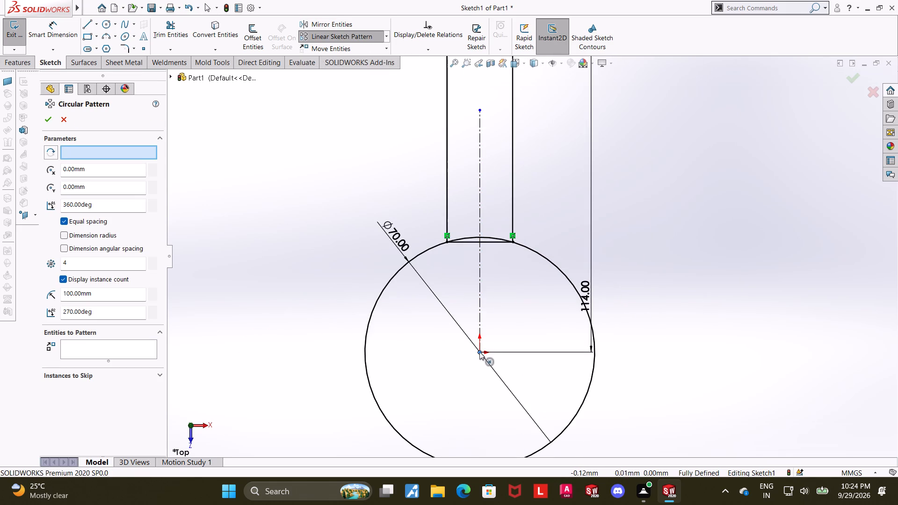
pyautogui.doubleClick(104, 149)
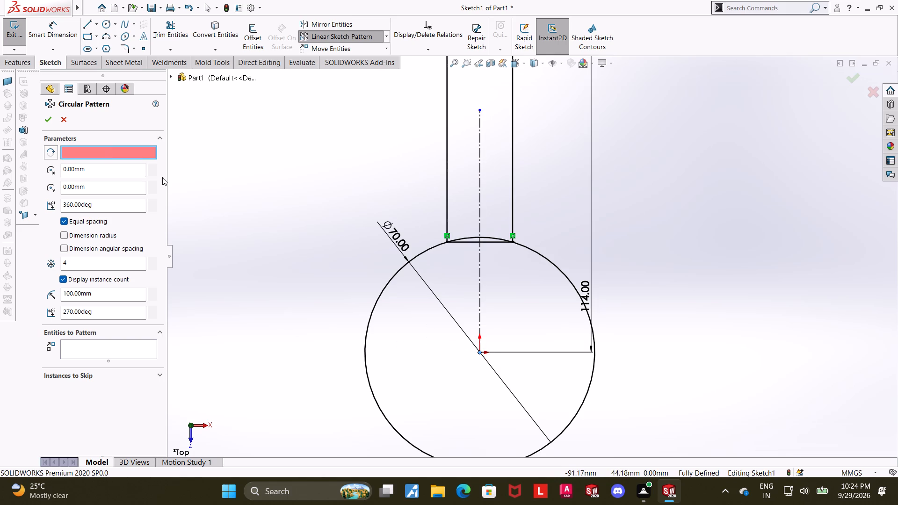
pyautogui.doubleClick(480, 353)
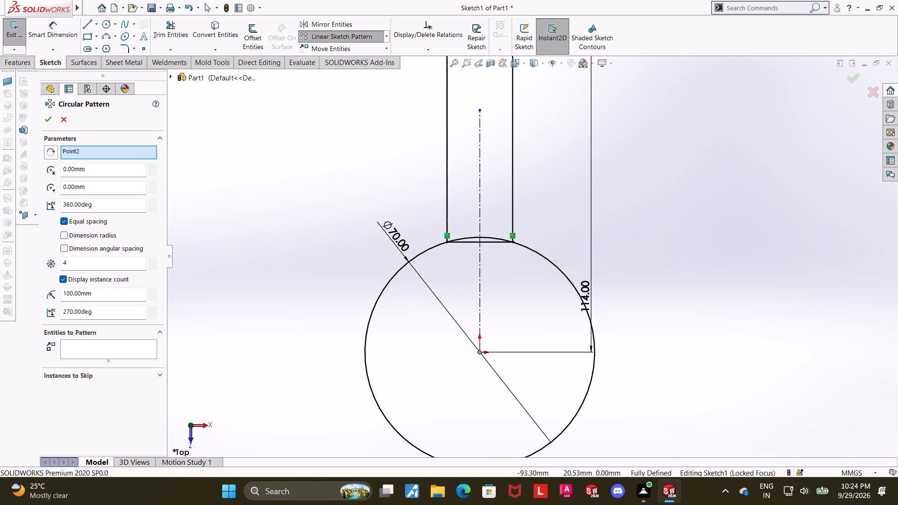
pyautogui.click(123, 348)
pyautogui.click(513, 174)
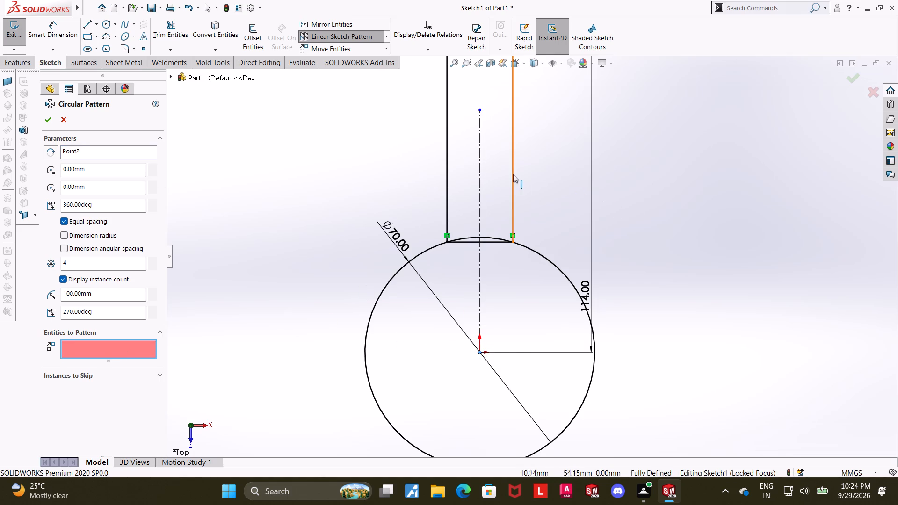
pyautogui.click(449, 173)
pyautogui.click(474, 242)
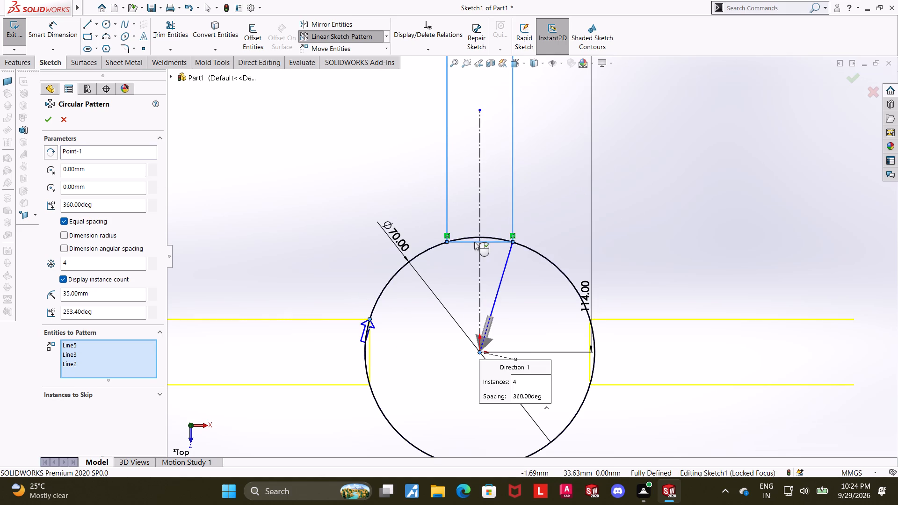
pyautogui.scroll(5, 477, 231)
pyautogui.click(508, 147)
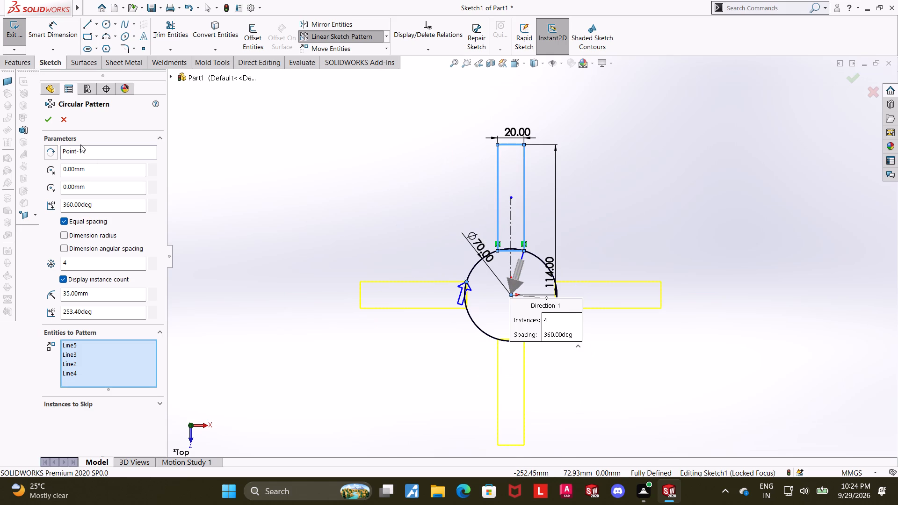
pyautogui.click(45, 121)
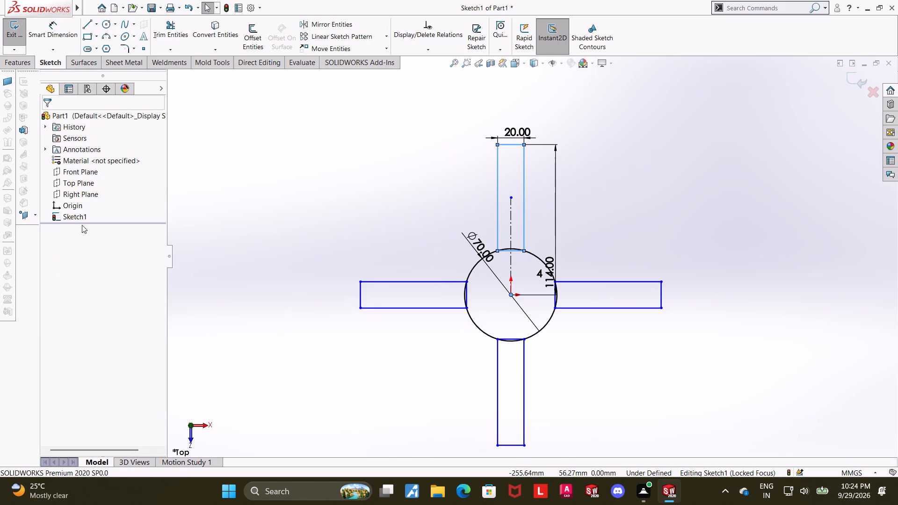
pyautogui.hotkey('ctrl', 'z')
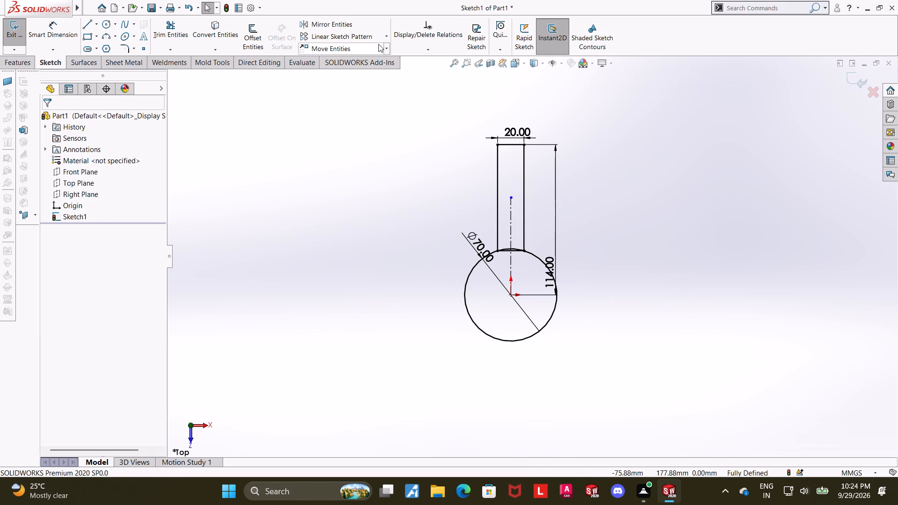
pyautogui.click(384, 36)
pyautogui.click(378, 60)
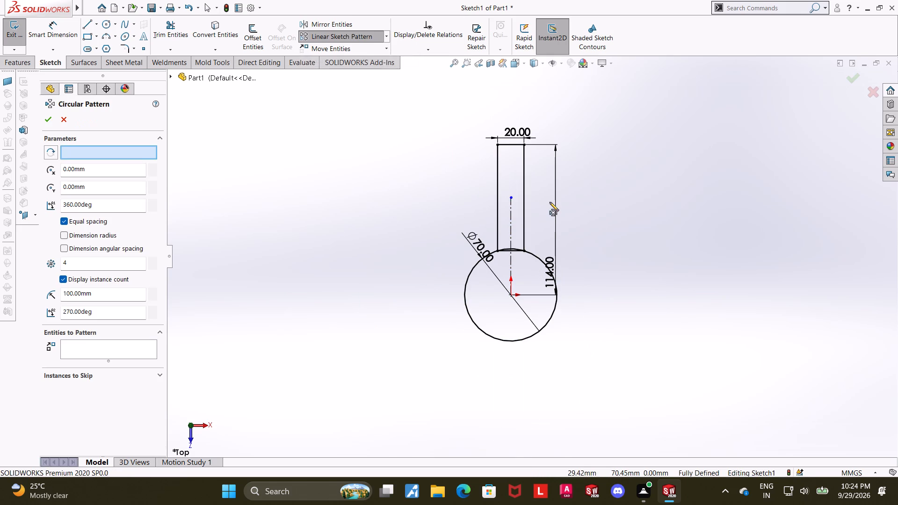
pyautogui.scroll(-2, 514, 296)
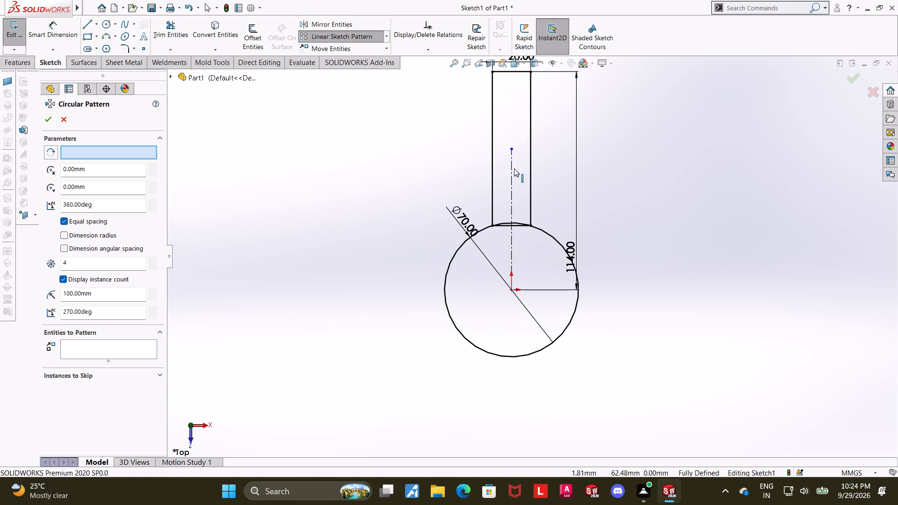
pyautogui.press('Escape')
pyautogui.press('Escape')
# Make the centreline's upper endpoint coincident with the rectangle's top edge.
pyautogui.click(511, 148)
pyautogui.scroll(2, 512, 135)
pyautogui.keyDown('ctrl'); pyautogui.click(518, 129); pyautogui.keyUp('ctrl')
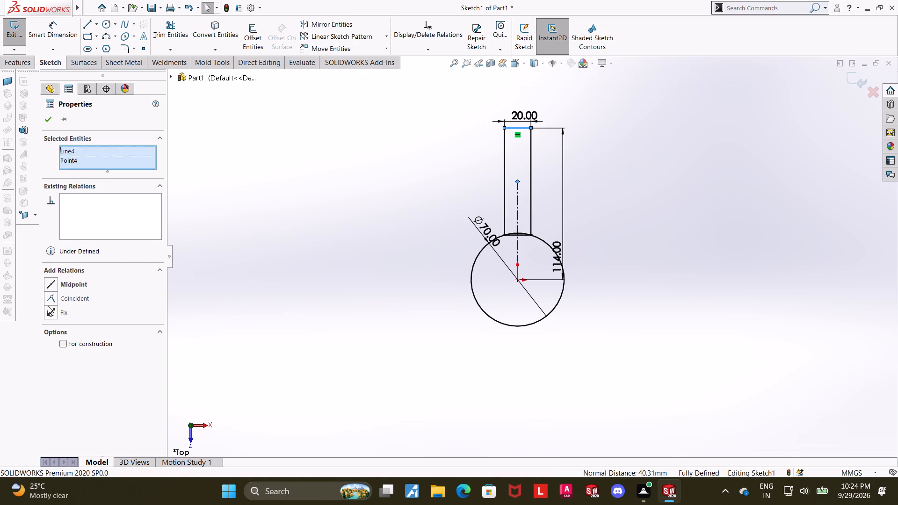
pyautogui.click(51, 298)
pyautogui.press('Escape')
pyautogui.press('Escape')
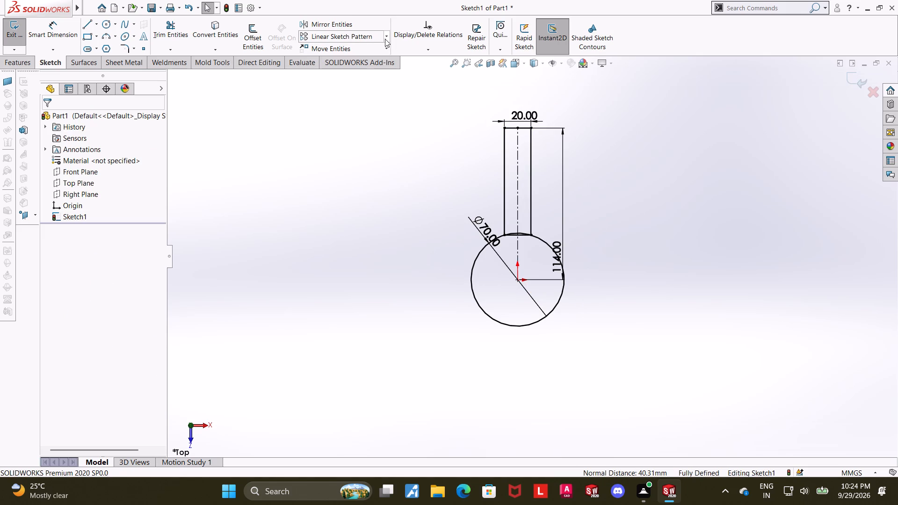
# Set up a circular sketch pattern about the circle's centre with the rectangle's four lines as the entities to pattern.
pyautogui.click(385, 39)
pyautogui.click(377, 60)
pyautogui.tripleClick(516, 282)
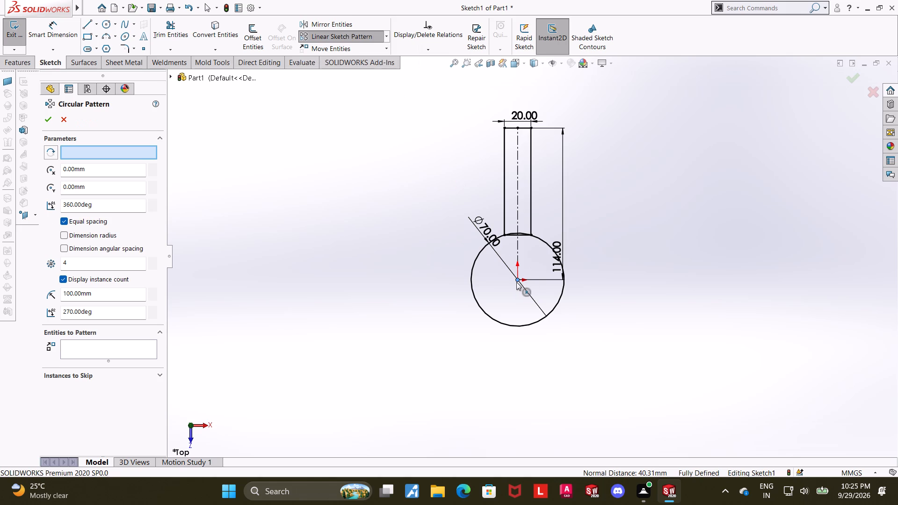
pyautogui.doubleClick(516, 281)
pyautogui.doubleClick(108, 157)
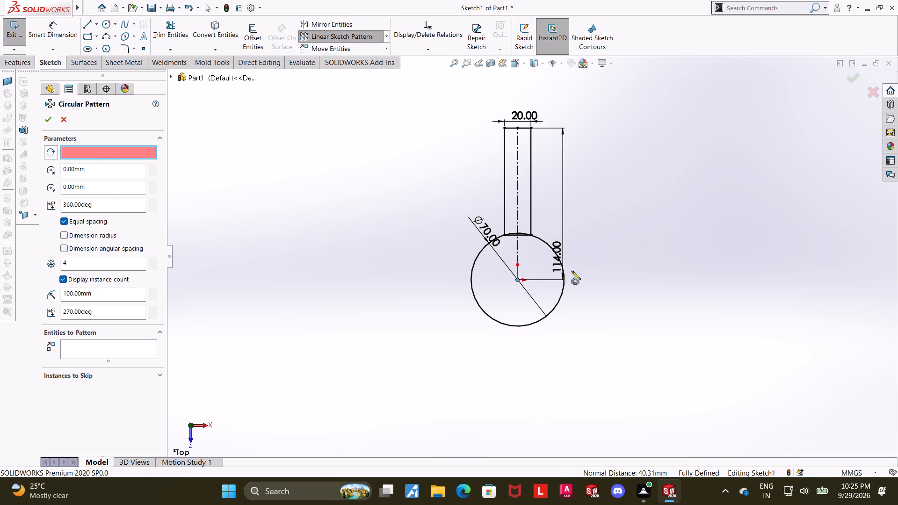
pyautogui.doubleClick(516, 277)
pyautogui.click(127, 346)
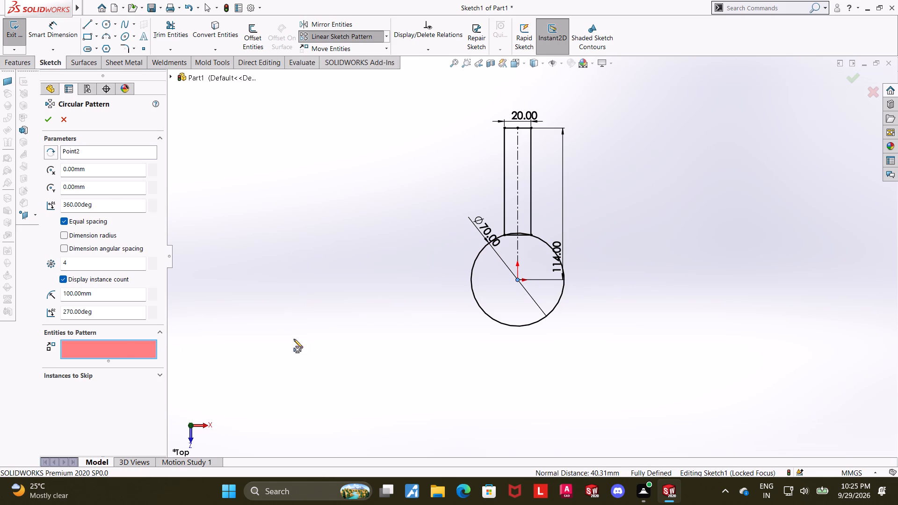
pyautogui.scroll(-6, 534, 231)
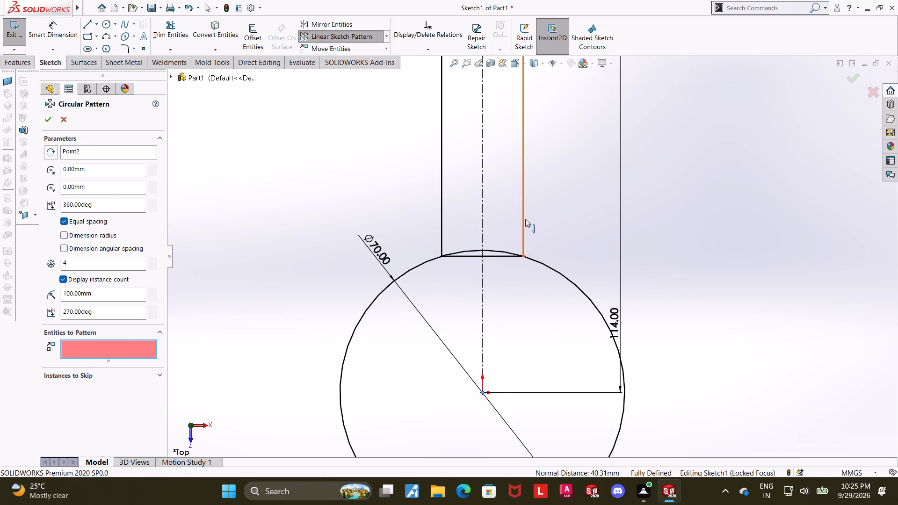
pyautogui.click(523, 218)
pyautogui.click(439, 210)
pyautogui.click(440, 211)
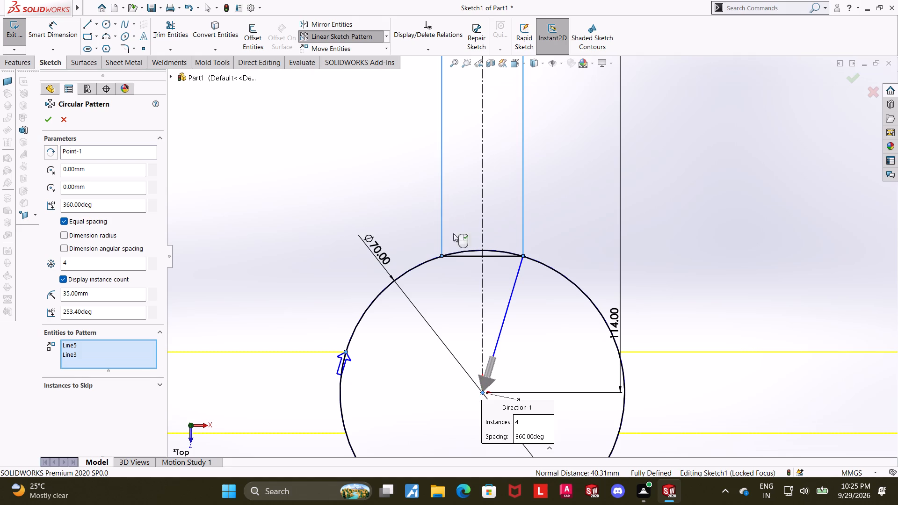
pyautogui.click(456, 254)
pyautogui.scroll(5, 467, 251)
pyautogui.click(515, 126)
pyautogui.scroll(2, 539, 189)
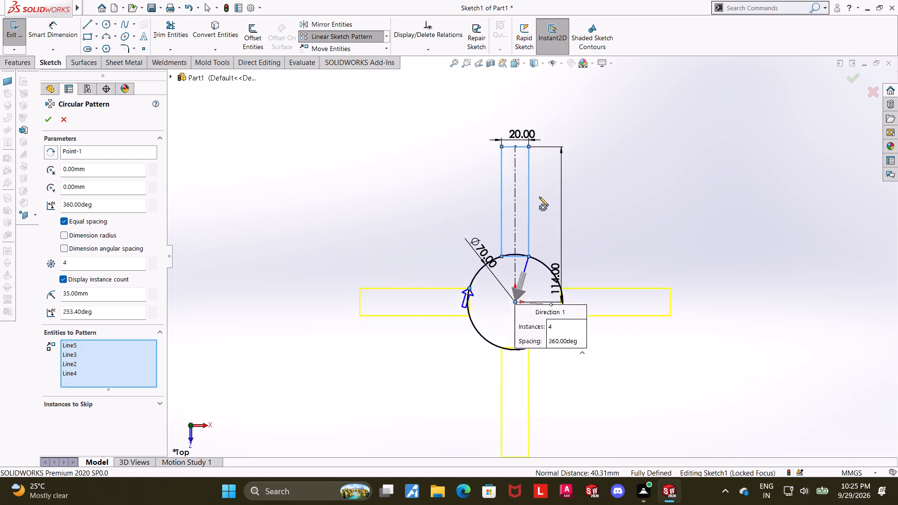
# Set the circular pattern of the rectangle's four lines to 3 instances and create it.
pyautogui.scroll(1, 539, 197)
pyautogui.scroll(-5, 554, 286)
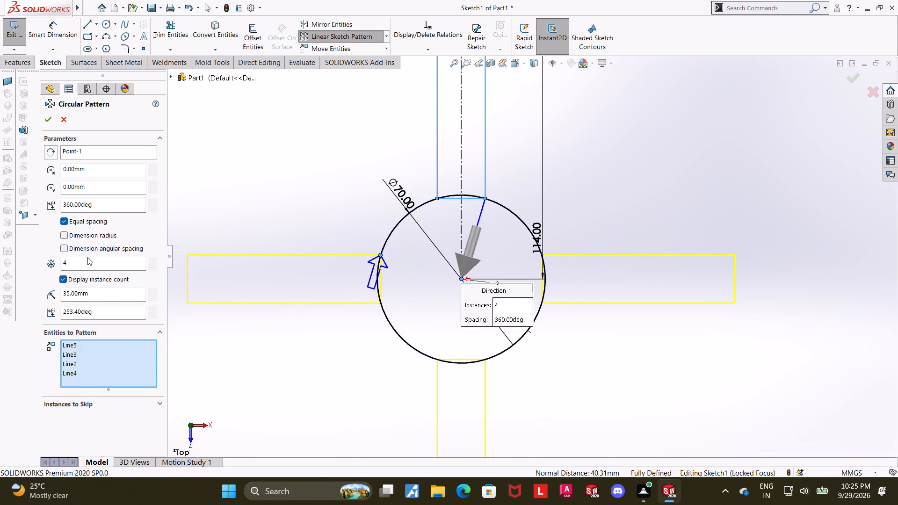
pyautogui.moveTo(92, 266); pyautogui.dragTo(14, 269)
pyautogui.press('2')
pyautogui.press('BackSpace')
pyautogui.press('3')
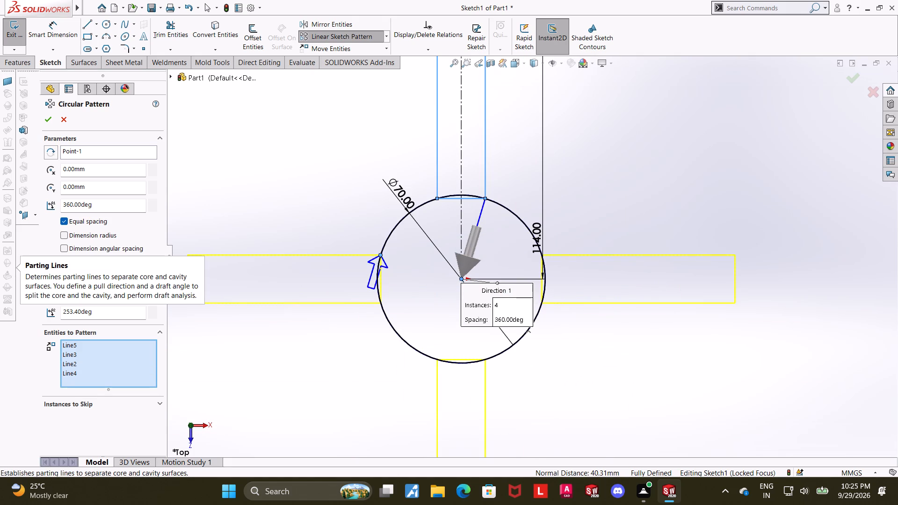
pyautogui.press('Return')
pyautogui.click(42, 122)
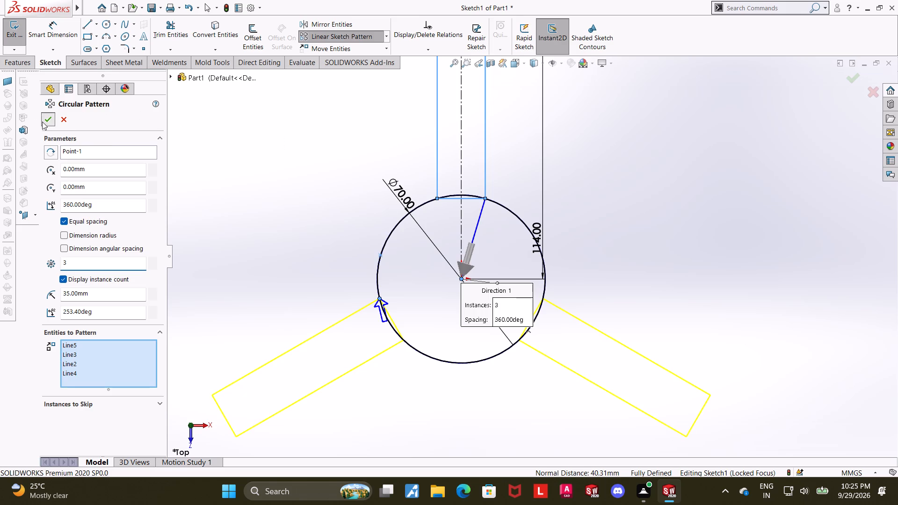
pyautogui.scroll(2, 637, 268)
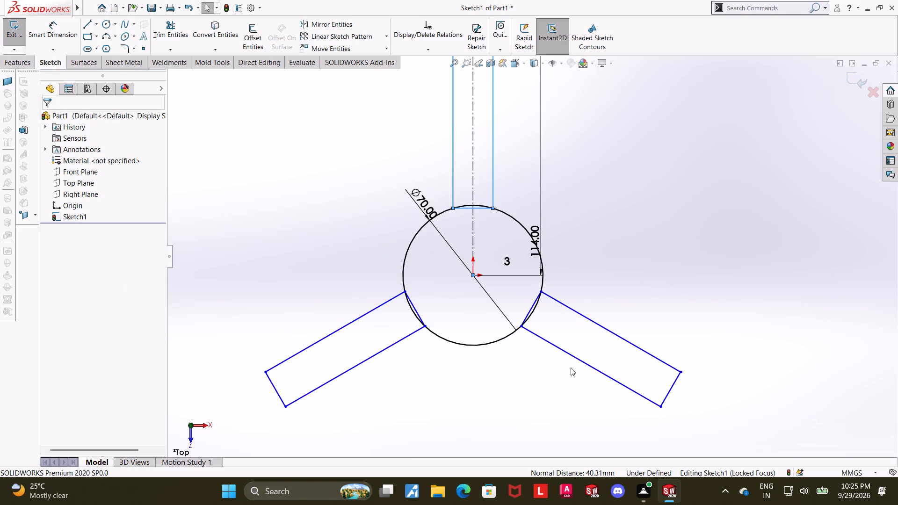
pyautogui.press('Escape')
pyautogui.press('Escape')
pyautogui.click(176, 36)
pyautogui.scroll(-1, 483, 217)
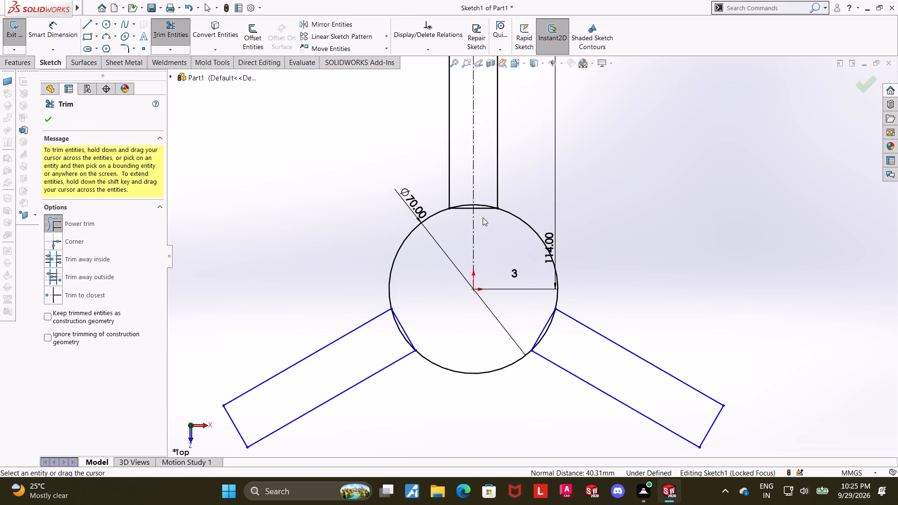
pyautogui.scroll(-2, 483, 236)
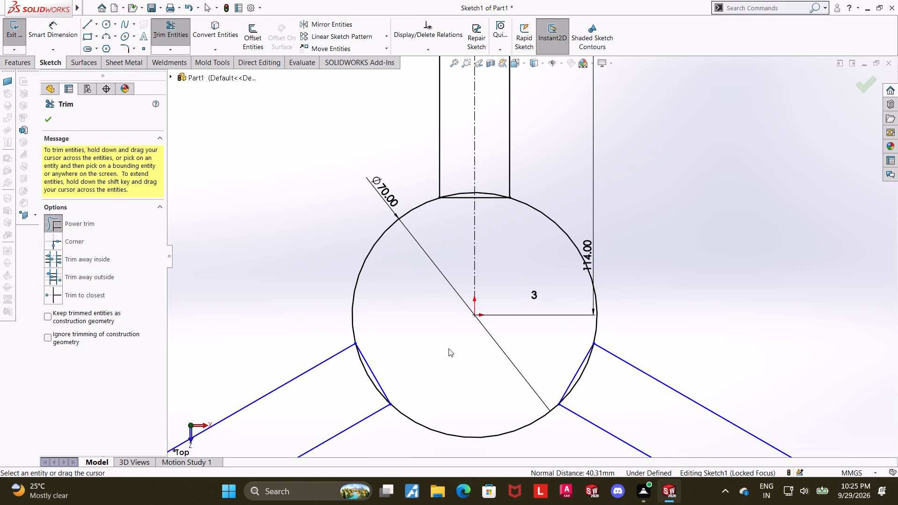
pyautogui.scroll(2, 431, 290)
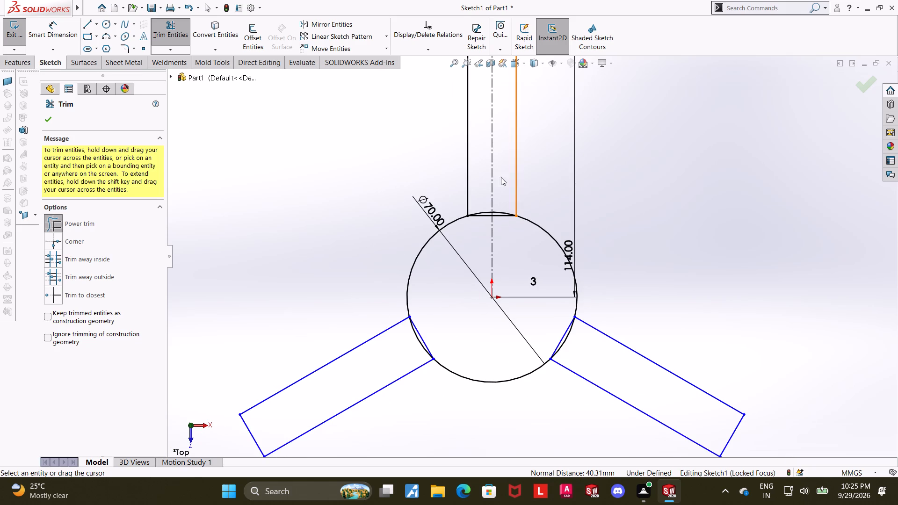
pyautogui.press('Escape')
# Pattern the vertical centreline circularly about the circle's centre with 3 equally spaced instances over 360 degrees.
pyautogui.click(386, 37)
pyautogui.click(368, 66)
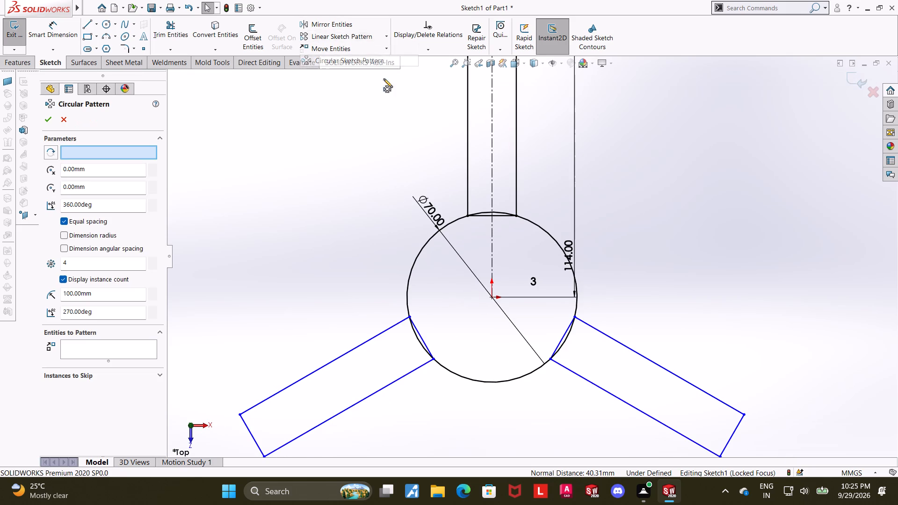
pyautogui.click(493, 296)
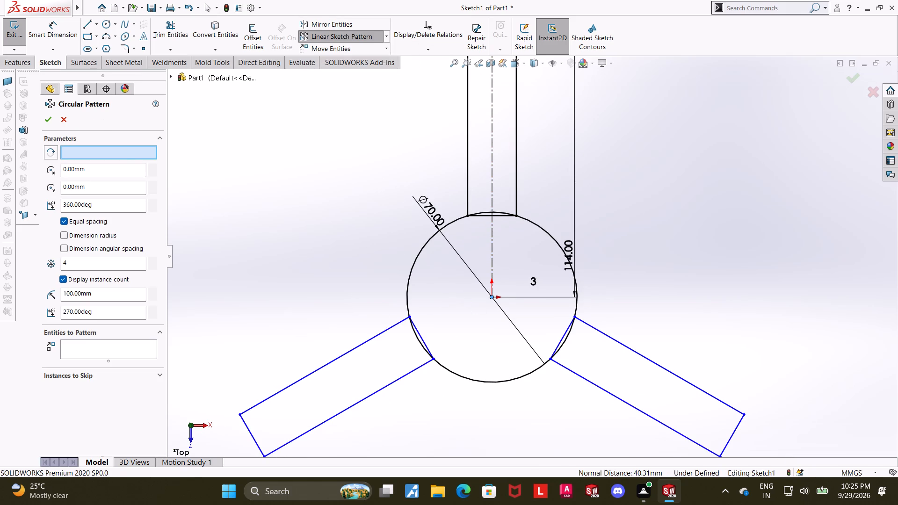
pyautogui.click(99, 151)
pyautogui.click(491, 296)
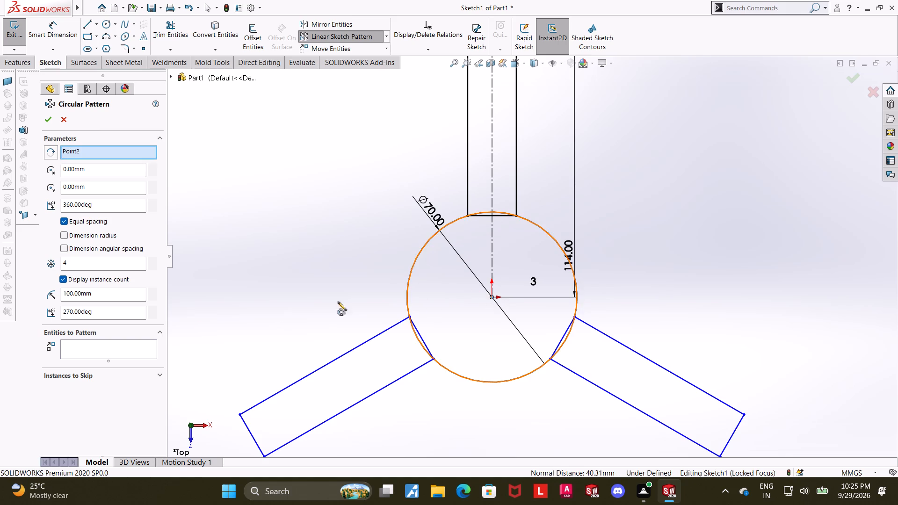
pyautogui.click(126, 347)
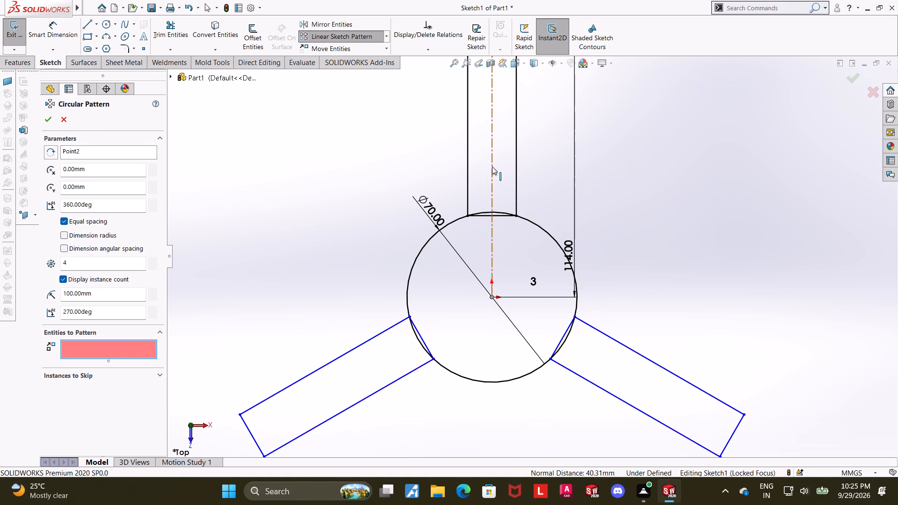
pyautogui.click(492, 166)
pyautogui.moveTo(120, 261); pyautogui.dragTo(0, 260)
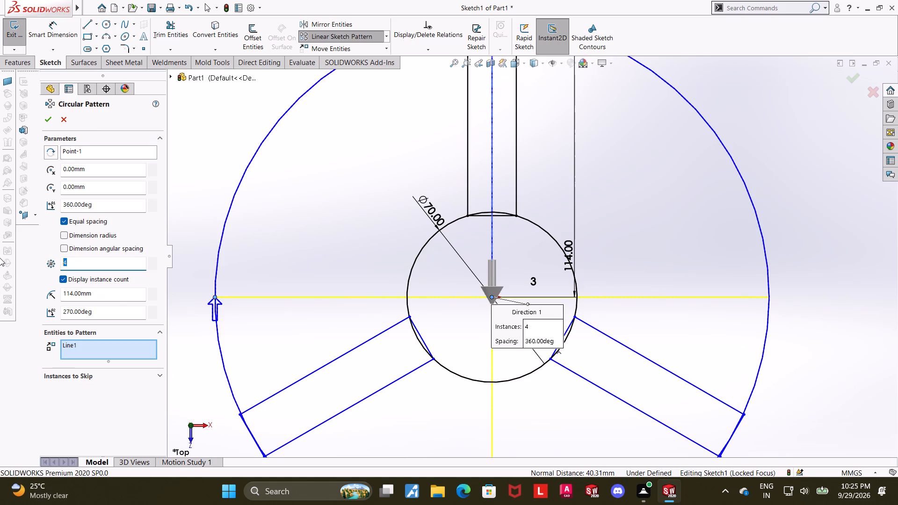
pyautogui.press('3')
pyautogui.press('Return')
pyautogui.scroll(4, 574, 267)
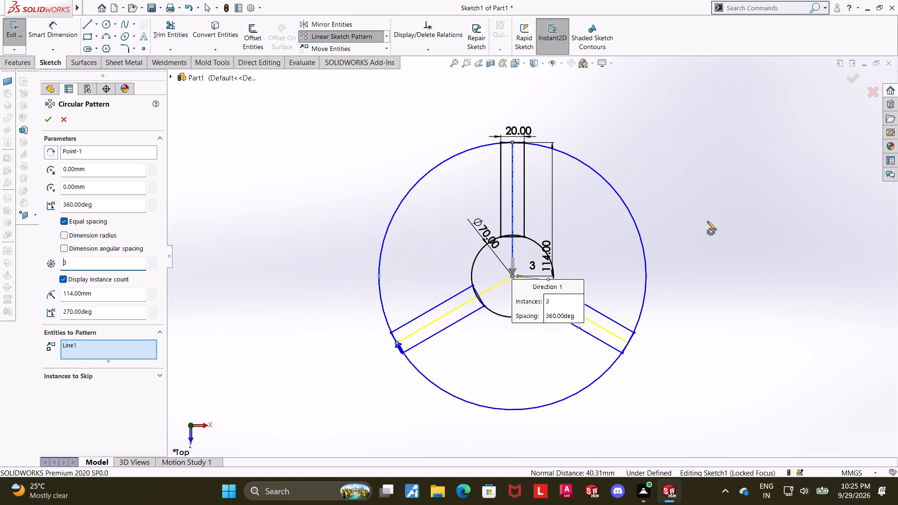
pyautogui.hotkey('ctrl', 'z')
pyautogui.hotkey('ctrl', 'z')
pyautogui.rightClick(116, 344)
pyautogui.click(142, 358)
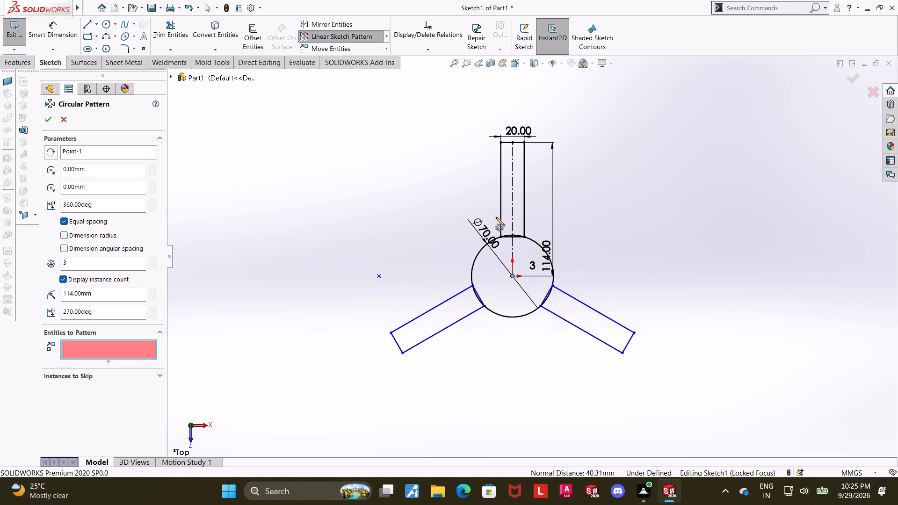
pyautogui.click(512, 216)
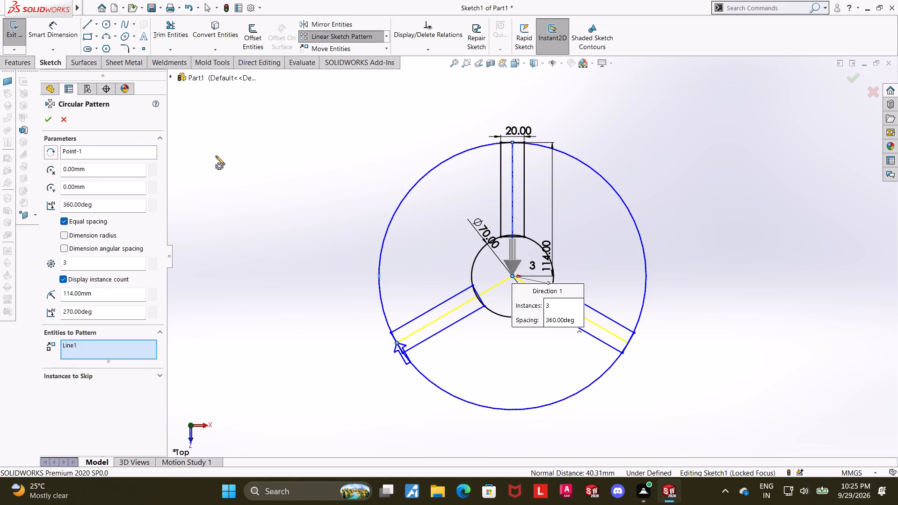
pyautogui.click(44, 118)
pyautogui.click(789, 194)
# Examine where the patterned arms and their centrelines meet the circle.
pyautogui.scroll(2, 724, 260)
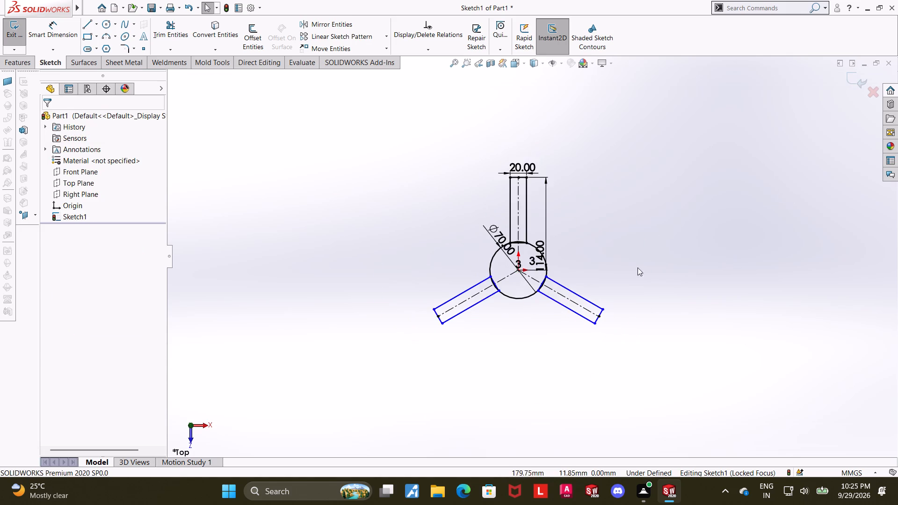
pyautogui.scroll(-2, 611, 277)
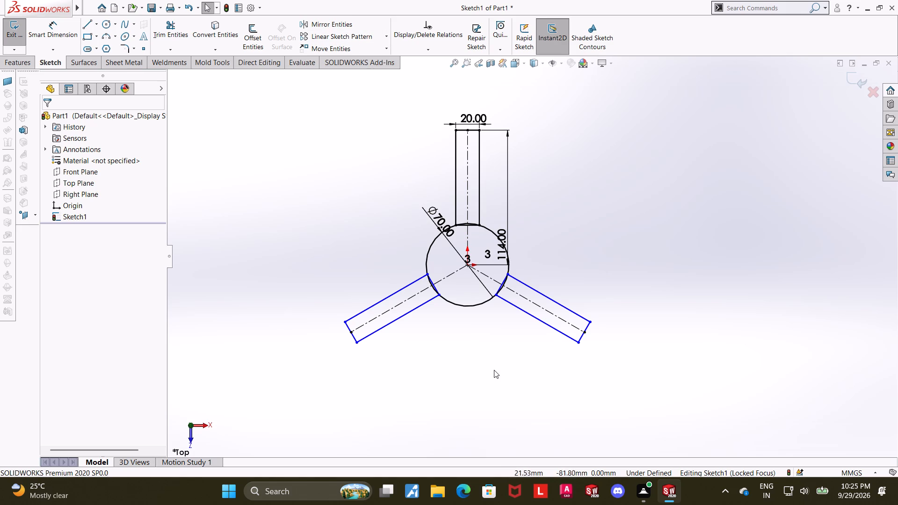
pyautogui.click(493, 370)
pyautogui.scroll(-2, 444, 332)
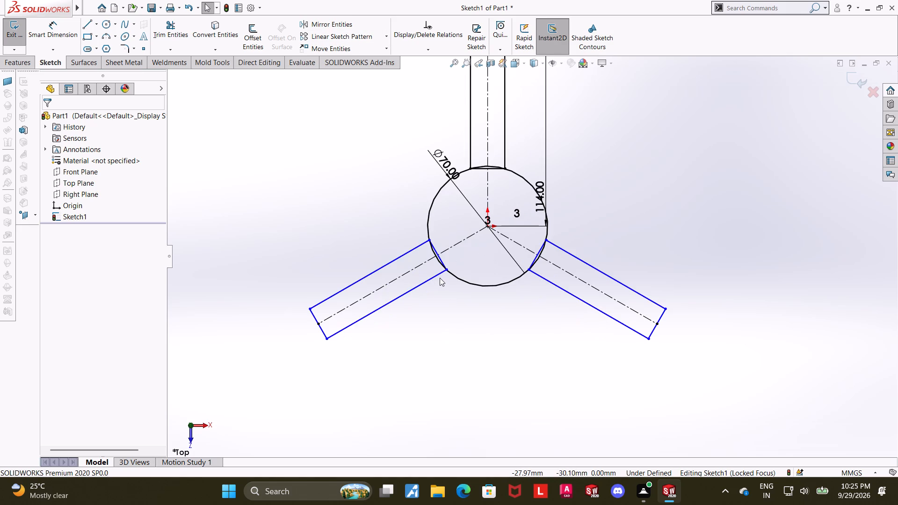
pyautogui.scroll(1, 454, 276)
pyautogui.scroll(-1, 465, 200)
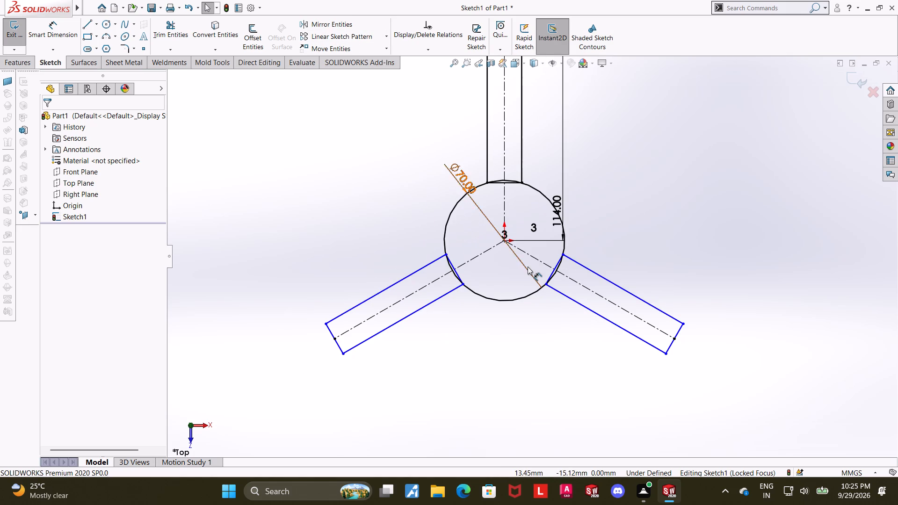
pyautogui.scroll(-2, 528, 267)
pyautogui.scroll(-3, 486, 255)
pyautogui.scroll(-3, 436, 254)
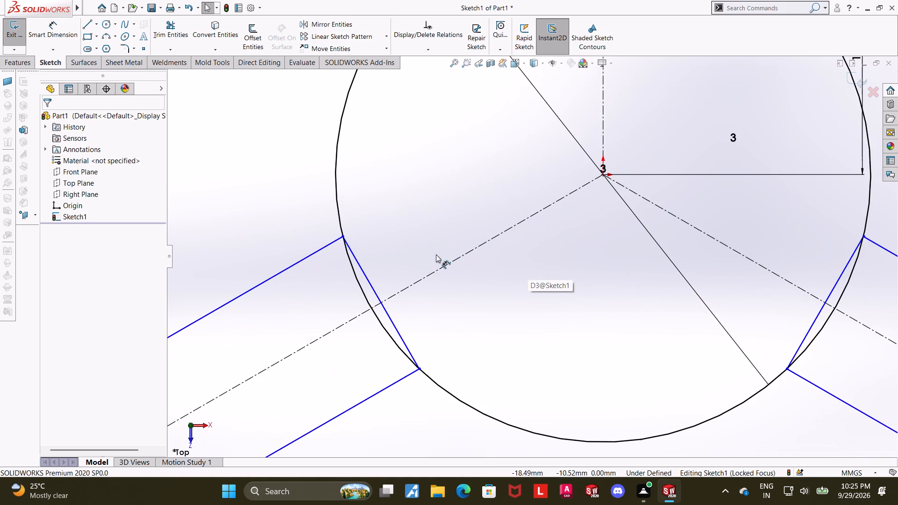
pyautogui.scroll(-1, 446, 191)
pyautogui.scroll(4, 446, 191)
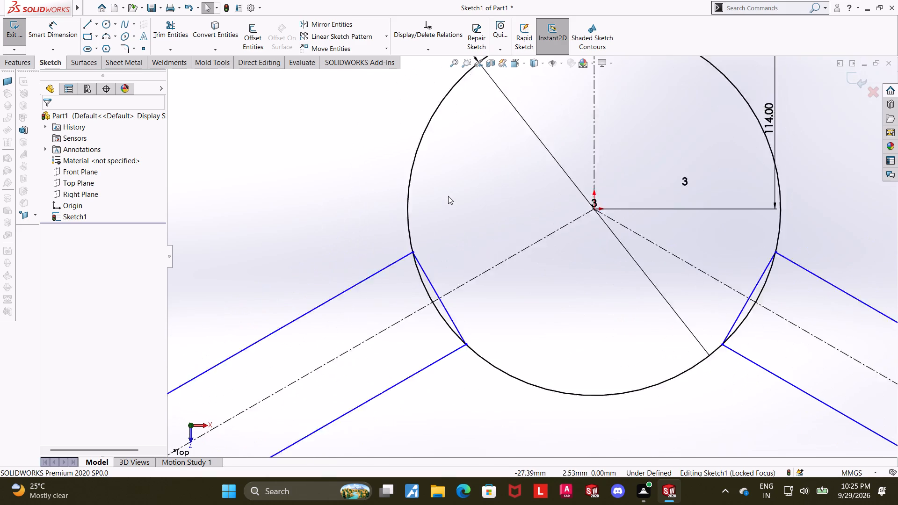
pyautogui.scroll(1, 448, 196)
# Trim away the inner end line of each of the three arms where it cuts across the inside of the circle.
pyautogui.click(180, 31)
pyautogui.scroll(-3, 504, 274)
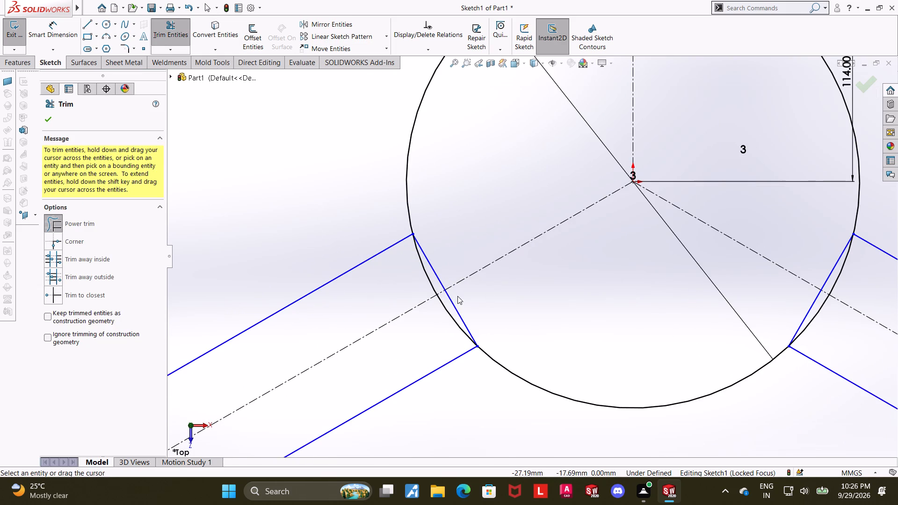
pyautogui.moveTo(457, 296); pyautogui.dragTo(449, 303)
pyautogui.moveTo(449, 270); pyautogui.dragTo(435, 277)
pyautogui.scroll(6, 528, 251)
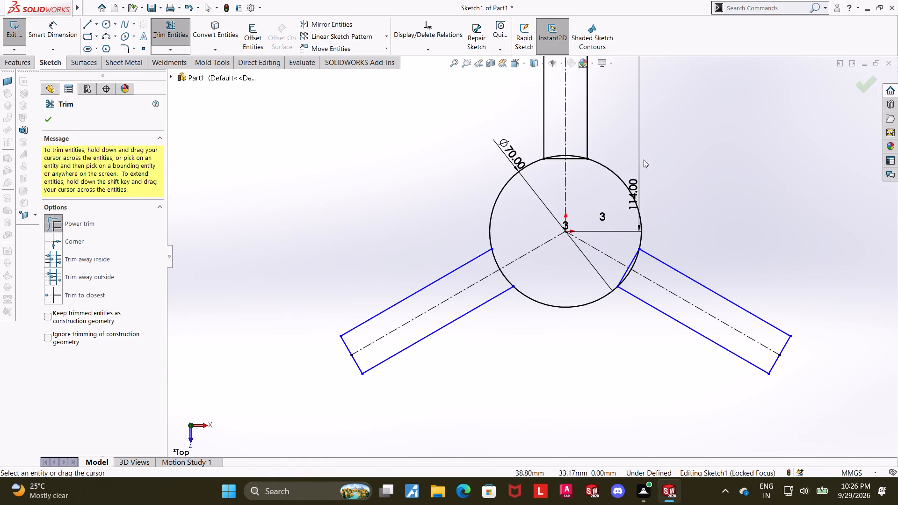
pyautogui.scroll(-3, 623, 159)
pyautogui.scroll(-3, 542, 168)
pyautogui.moveTo(475, 209); pyautogui.dragTo(476, 189)
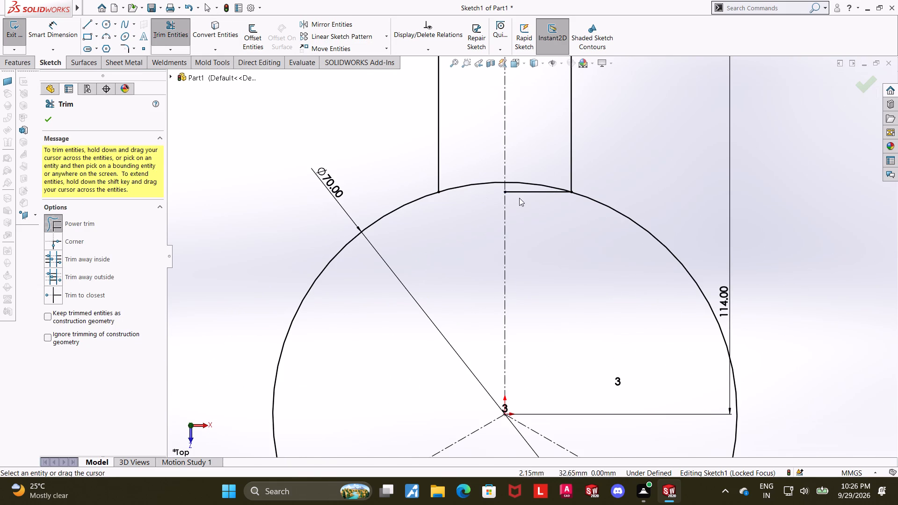
pyautogui.moveTo(519, 198); pyautogui.dragTo(519, 190)
pyautogui.scroll(6, 559, 233)
pyautogui.scroll(-9, 611, 322)
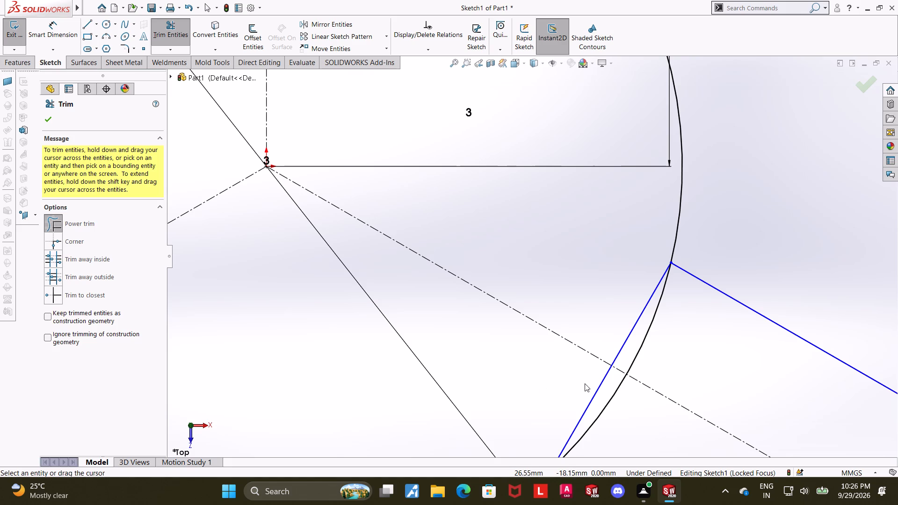
pyautogui.moveTo(604, 389); pyautogui.dragTo(568, 375)
pyautogui.moveTo(640, 332); pyautogui.dragTo(593, 277)
pyautogui.scroll(12, 587, 278)
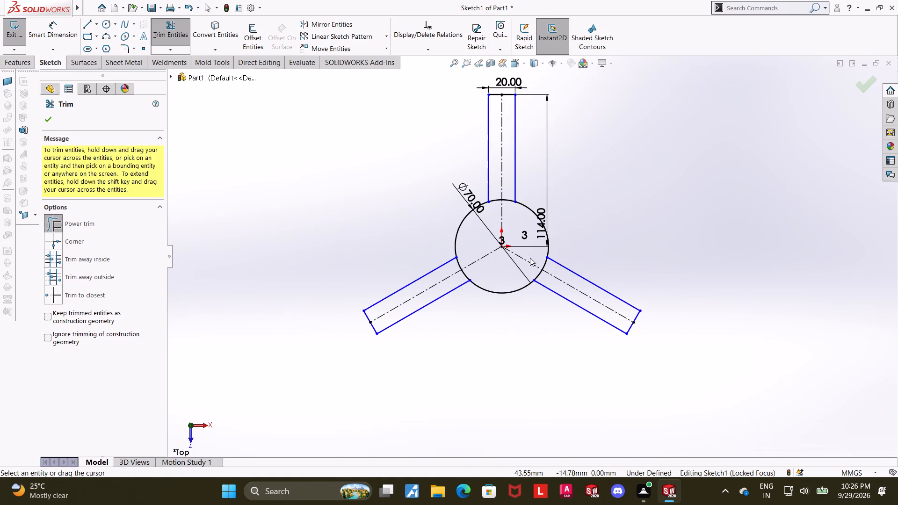
pyautogui.press('Escape')
pyautogui.press('Escape')
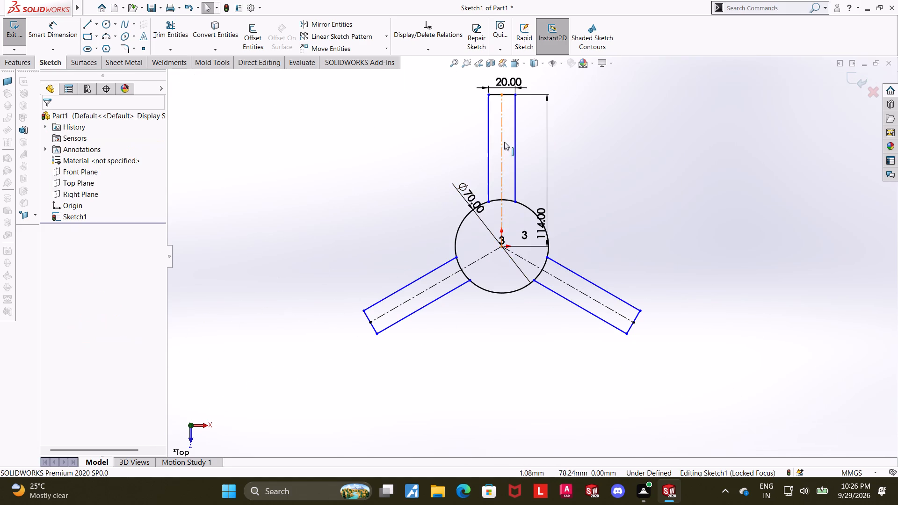
pyautogui.press('Escape')
pyautogui.press('Escape')
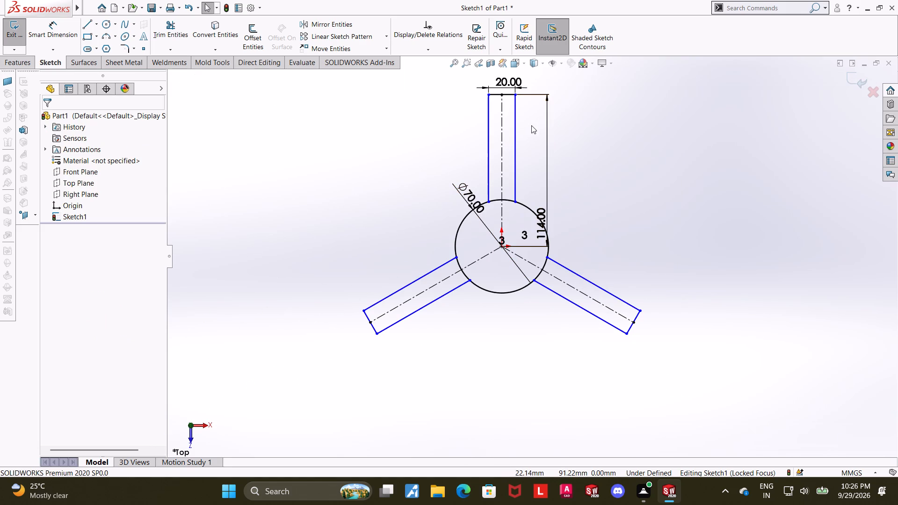
# Move the 114 mm dimension farther out from the vertical arm.
pyautogui.click(590, 138)
pyautogui.moveTo(538, 228); pyautogui.dragTo(555, 178)
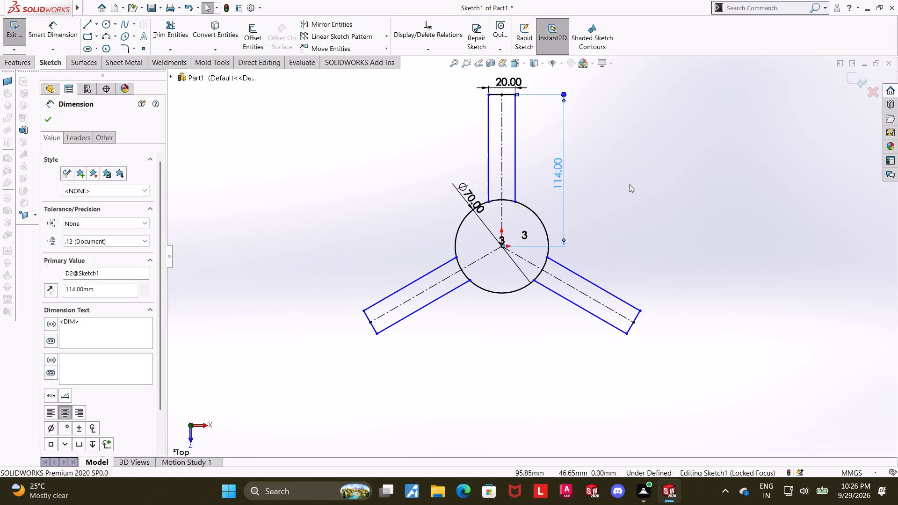
pyautogui.click(630, 184)
pyautogui.press('Escape')
pyautogui.press('Escape')
# Check the existing relations of the vertical centreline's upper endpoint.
pyautogui.scroll(-2, 493, 135)
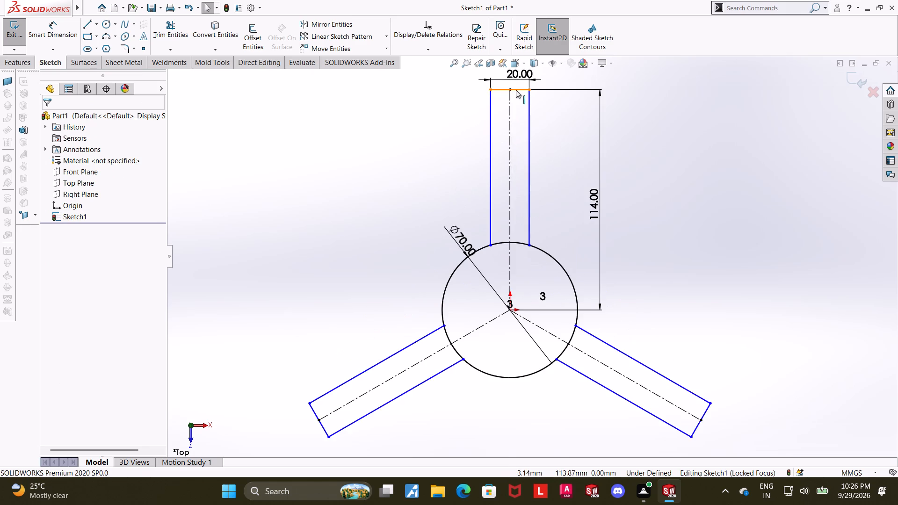
pyautogui.scroll(-3, 516, 90)
pyautogui.scroll(5, 597, 169)
pyautogui.click(656, 248)
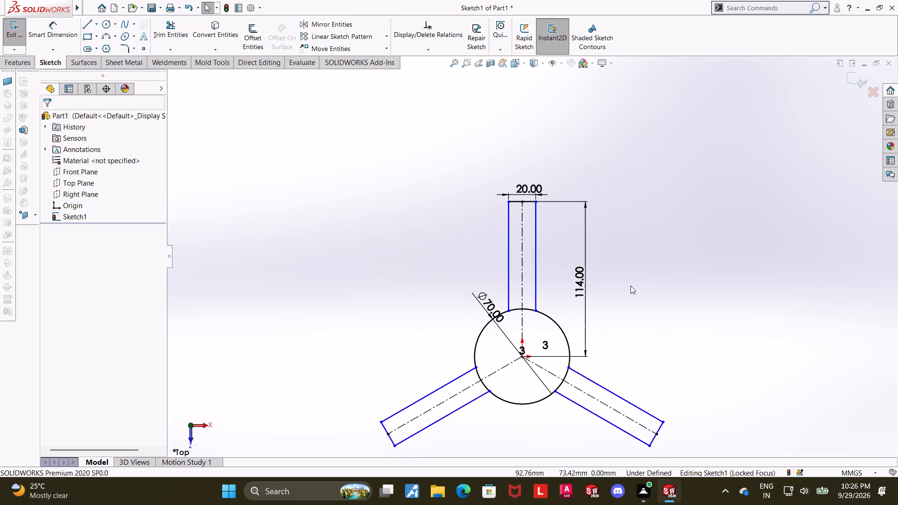
pyautogui.click(521, 203)
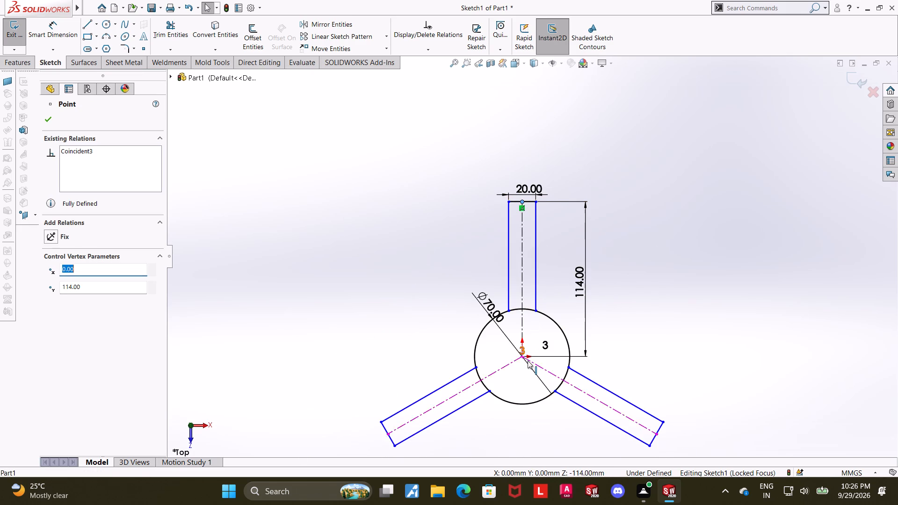
# Move the instance count label that covers the origin clear of the circle's centre.
pyautogui.scroll(-6, 529, 353)
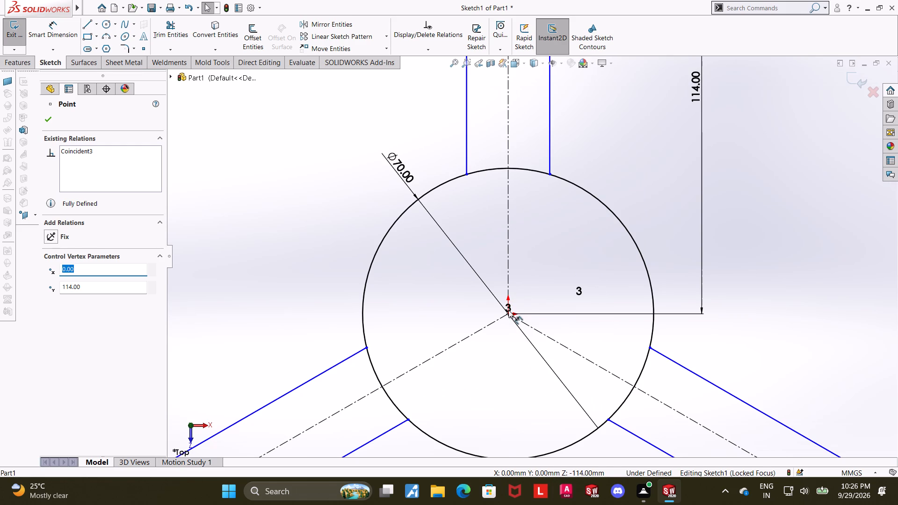
pyautogui.moveTo(508, 310); pyautogui.dragTo(520, 279)
pyautogui.click(655, 197)
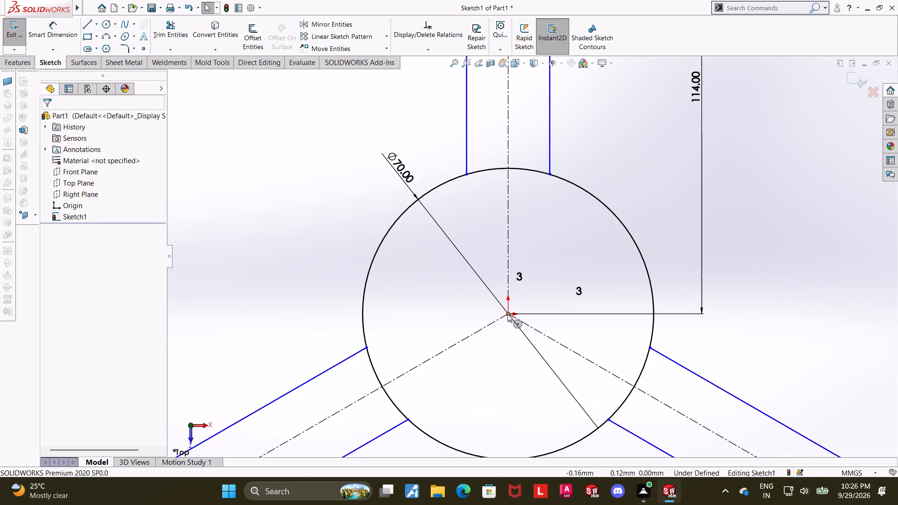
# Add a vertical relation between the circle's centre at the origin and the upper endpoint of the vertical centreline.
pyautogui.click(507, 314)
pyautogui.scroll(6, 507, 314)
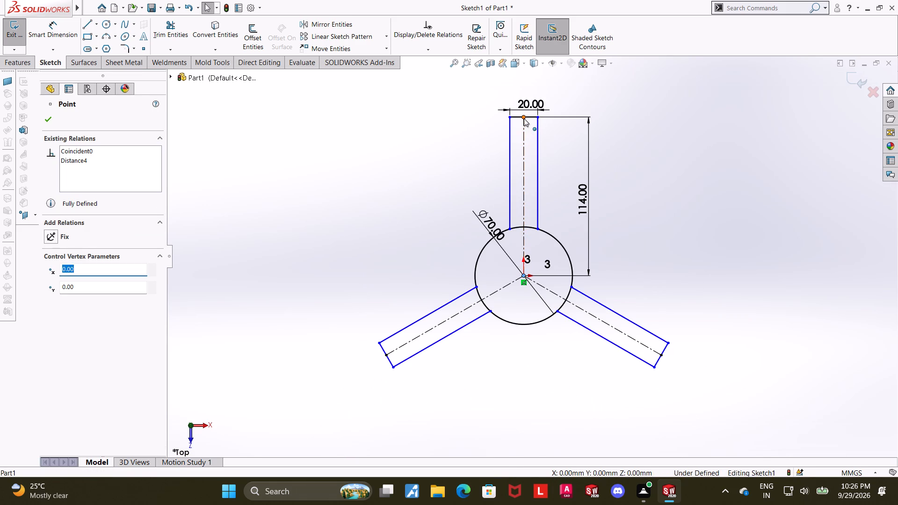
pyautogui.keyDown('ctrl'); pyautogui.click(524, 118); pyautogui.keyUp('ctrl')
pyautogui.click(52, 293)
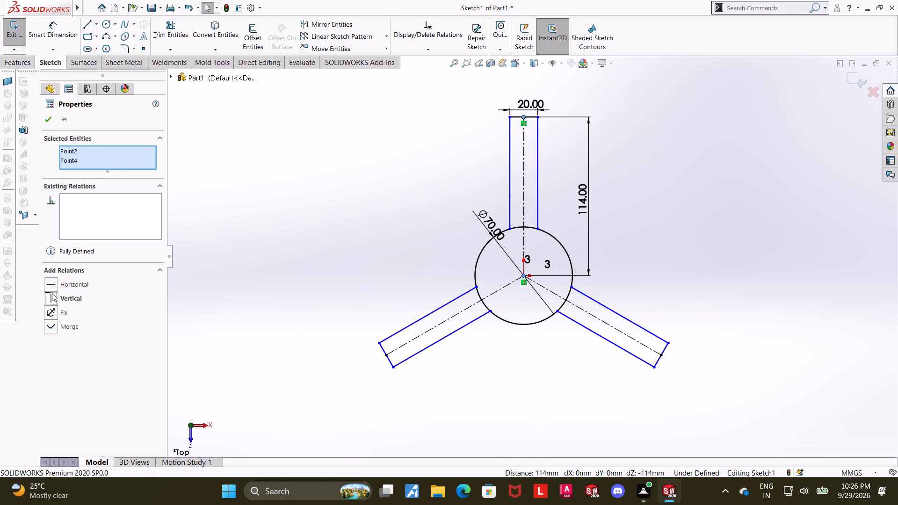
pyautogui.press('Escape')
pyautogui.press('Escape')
# Check the existing relations between the circle and the lower corner point of the vertical arm.
pyautogui.scroll(-2, 569, 137)
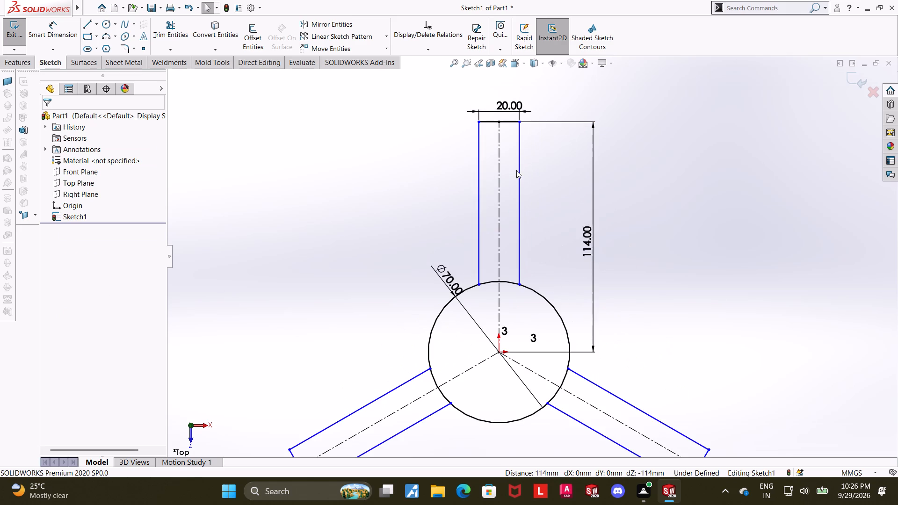
pyautogui.scroll(-1, 560, 263)
pyautogui.press('Escape')
pyautogui.scroll(-3, 507, 292)
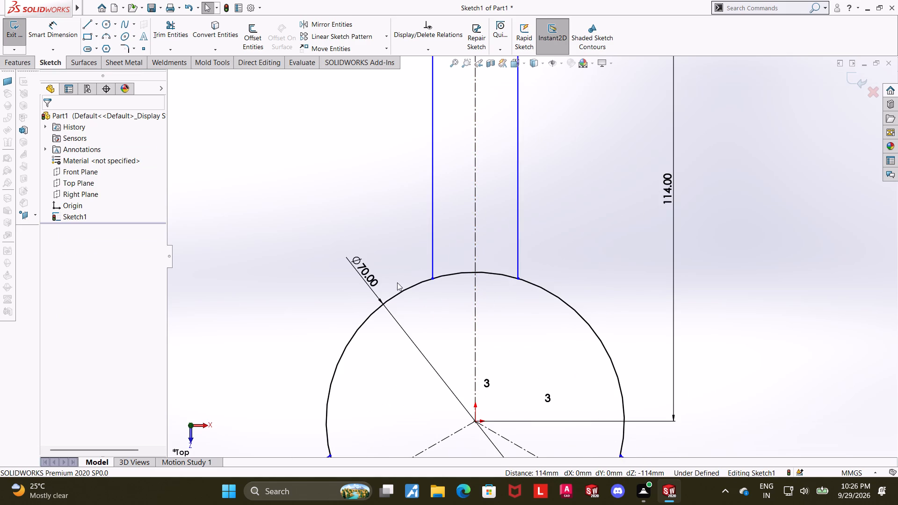
pyautogui.click(435, 279)
pyautogui.keyDown('ctrl'); pyautogui.click(415, 285); pyautogui.keyUp('ctrl')
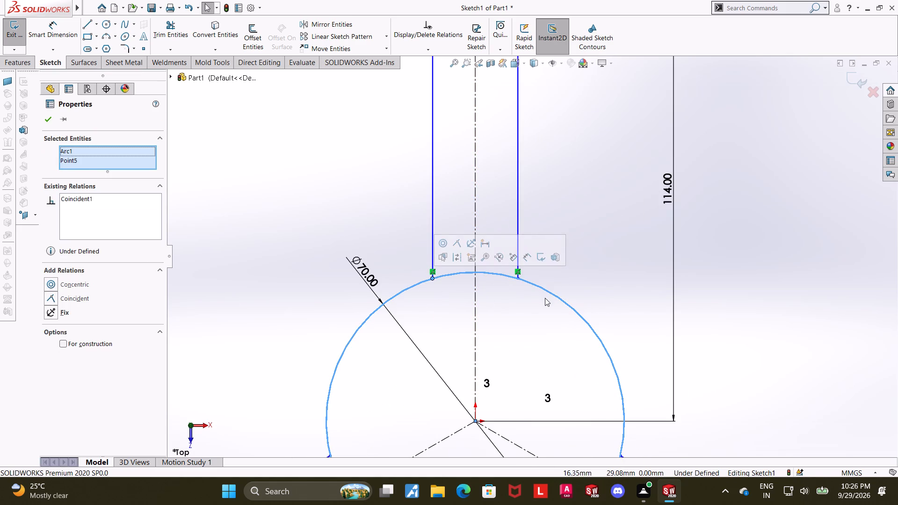
pyautogui.press('Escape')
pyautogui.press('Escape')
pyautogui.click(608, 260)
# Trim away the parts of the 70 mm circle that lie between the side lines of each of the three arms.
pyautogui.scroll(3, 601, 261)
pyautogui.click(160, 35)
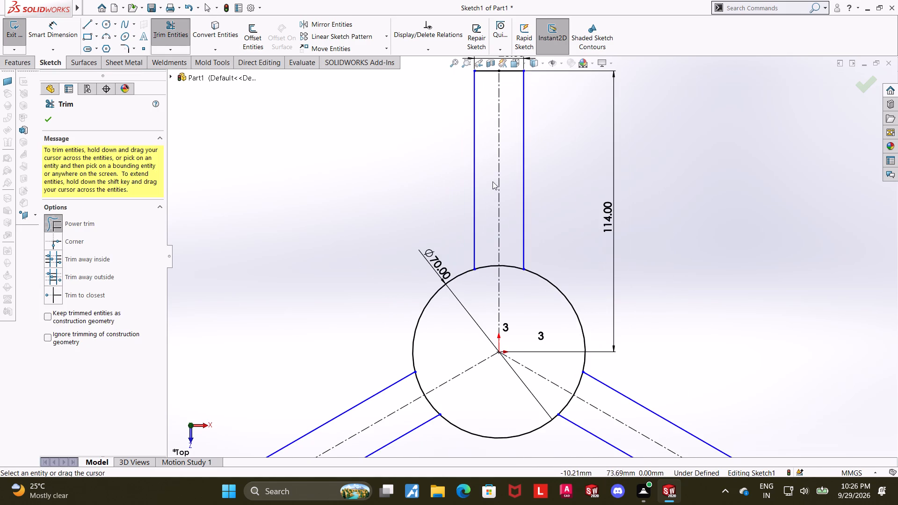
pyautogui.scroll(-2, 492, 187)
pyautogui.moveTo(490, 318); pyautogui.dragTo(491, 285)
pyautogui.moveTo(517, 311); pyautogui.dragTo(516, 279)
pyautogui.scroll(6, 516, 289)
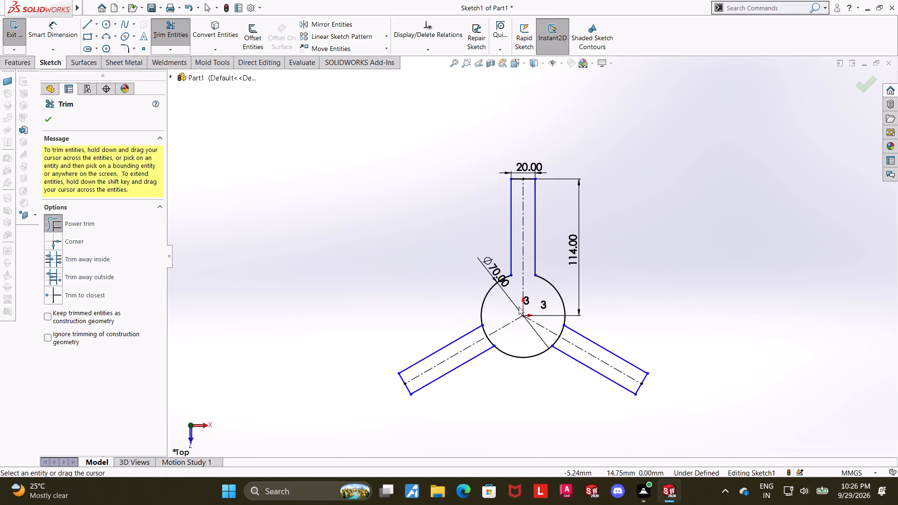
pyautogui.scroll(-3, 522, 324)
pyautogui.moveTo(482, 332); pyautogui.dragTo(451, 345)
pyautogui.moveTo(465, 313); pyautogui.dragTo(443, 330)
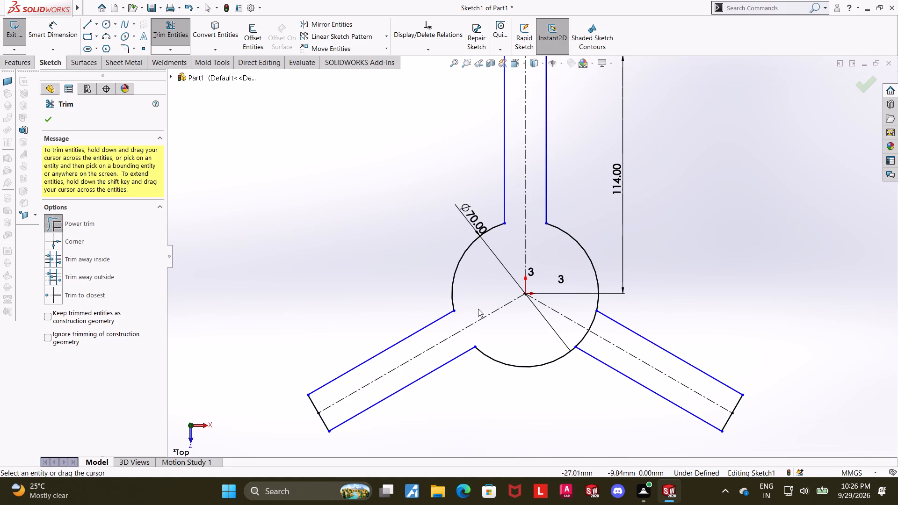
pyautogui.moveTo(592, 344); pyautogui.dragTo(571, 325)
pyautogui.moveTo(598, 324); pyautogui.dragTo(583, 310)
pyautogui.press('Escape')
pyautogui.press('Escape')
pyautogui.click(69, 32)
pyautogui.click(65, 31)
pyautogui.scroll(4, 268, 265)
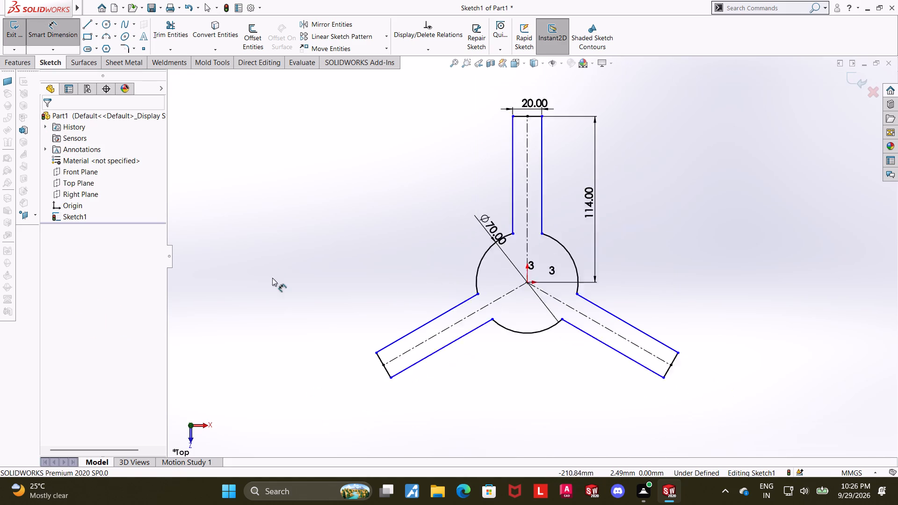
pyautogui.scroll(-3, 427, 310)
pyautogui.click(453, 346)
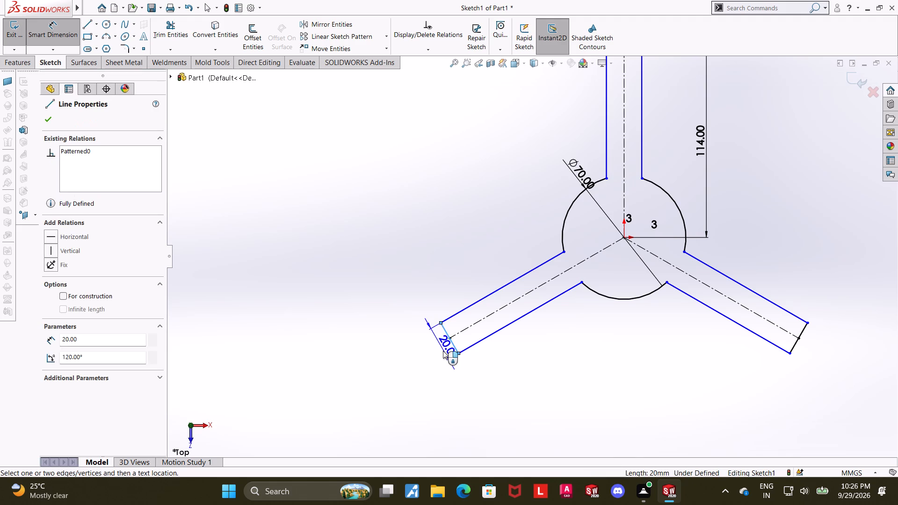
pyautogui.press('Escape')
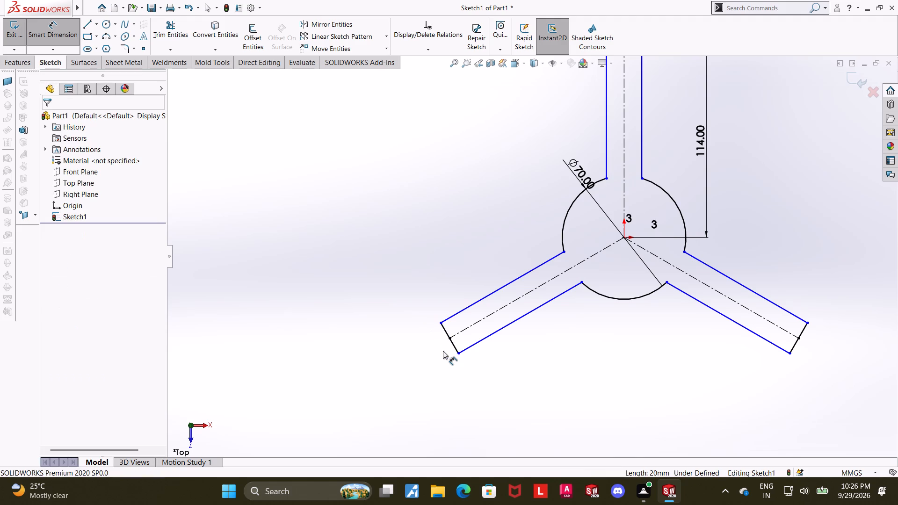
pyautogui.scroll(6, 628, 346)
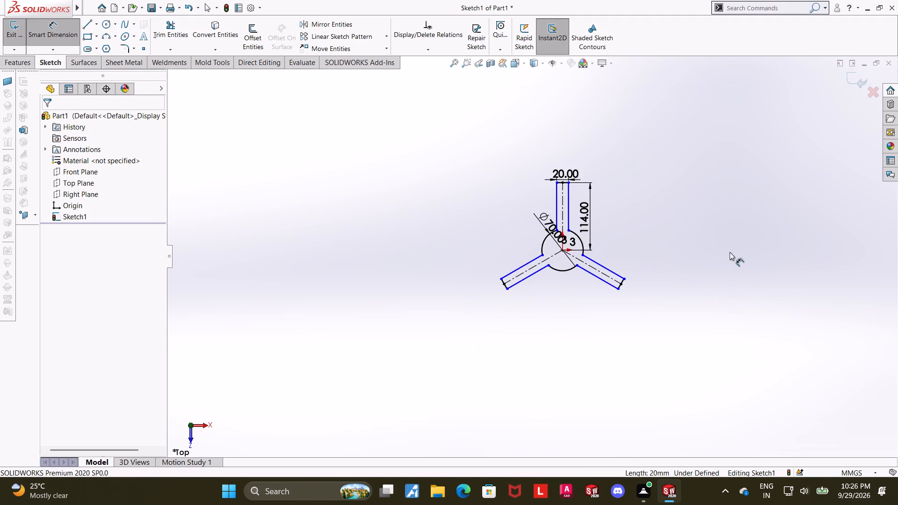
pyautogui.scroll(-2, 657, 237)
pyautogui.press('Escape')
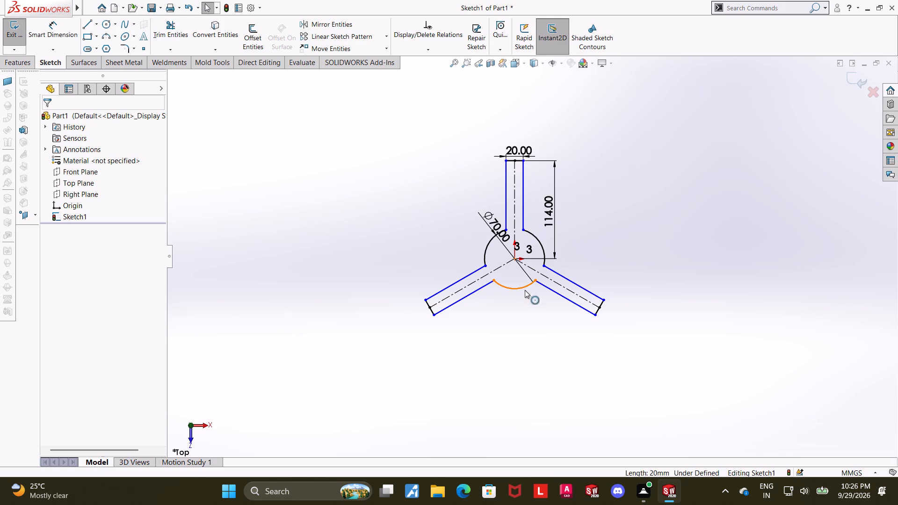
# Undo the circle trims, the label and dimension moves, and the trimming of the vertical and lower-right arms' inner end lines.
pyautogui.hotkey('ctrl', 'z')
pyautogui.hotkey('ctrl', 'z')
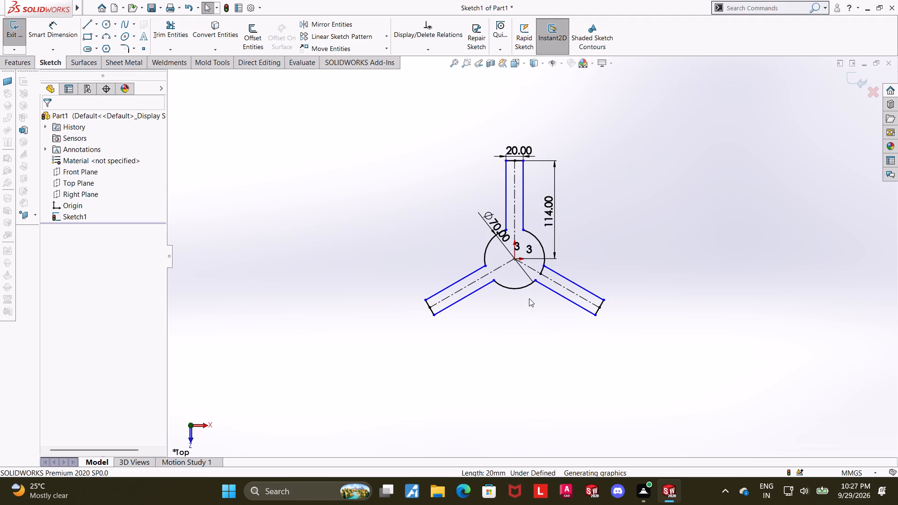
pyautogui.hotkey('ctrl', 'z')
pyautogui.hotkey('ctrl', 'z')
pyautogui.hotkey('ctrl', 'z')
pyautogui.hotkey('ctrl', 'z')
pyautogui.hotkey('ctrl', 'z')
pyautogui.hotkey('ctrl', 'z')
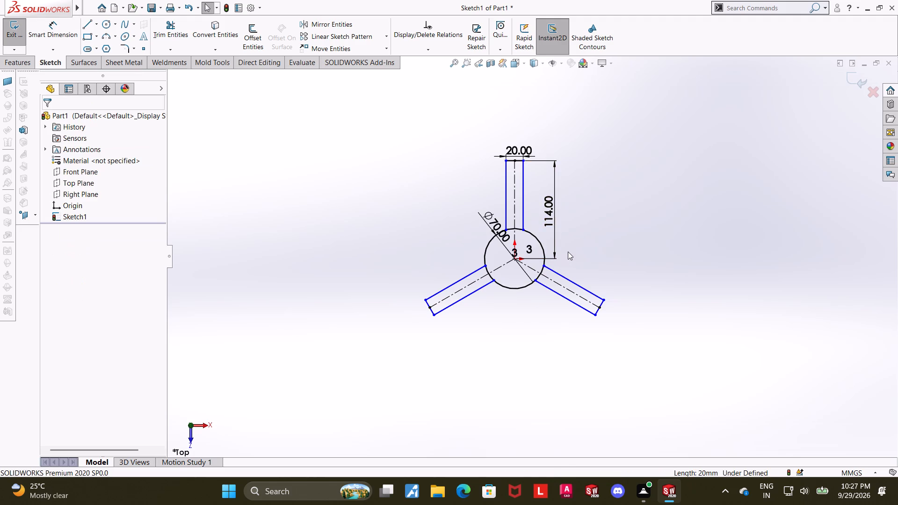
pyautogui.hotkey('ctrl', 'z')
pyautogui.hotkey('ctrl', 'z')
pyautogui.hotkey('ctrl', 'z')
pyautogui.hotkey('ctrl', 'z')
pyautogui.hotkey('ctrl', 'z')
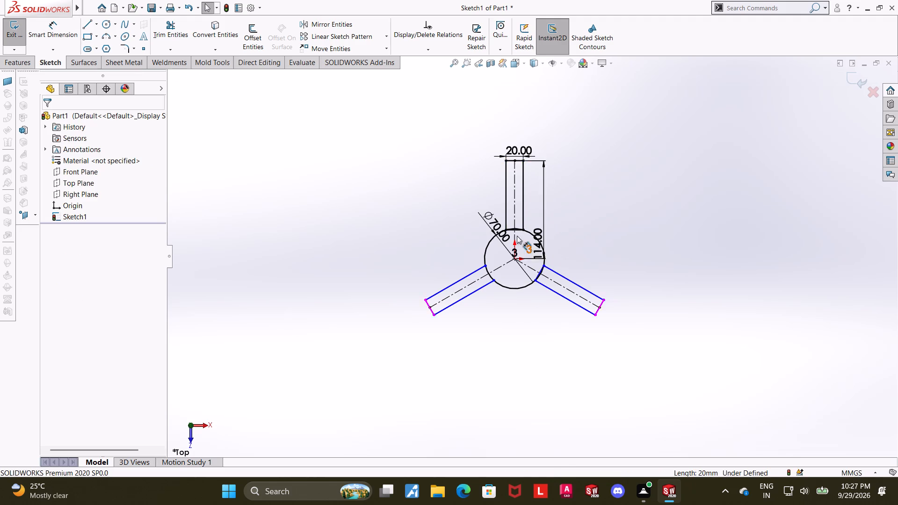
# Move the 114 mm dimension farther out from the vertical arm and the circle.
pyautogui.moveTo(543, 235); pyautogui.dragTo(583, 233)
pyautogui.press('Escape')
# Convert the vertical arm's inner end line to construction geometry.
pyautogui.scroll(-8, 523, 227)
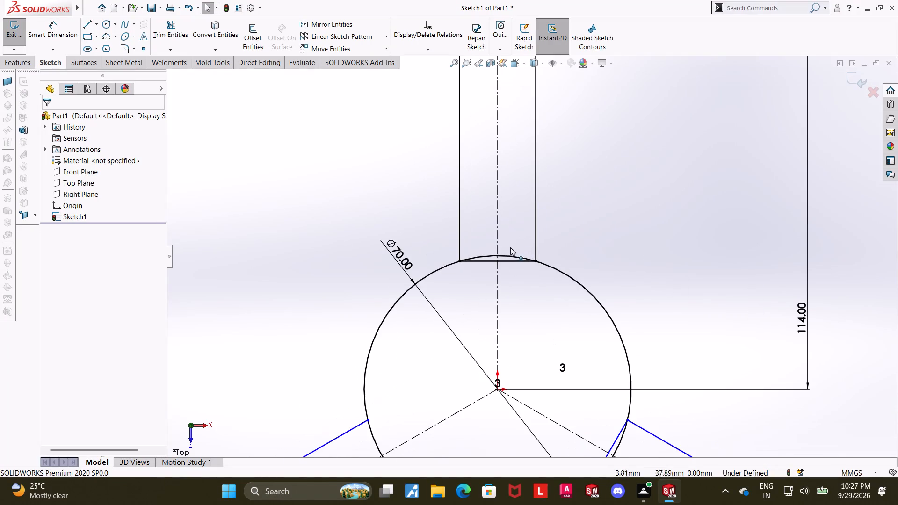
pyautogui.click(507, 262)
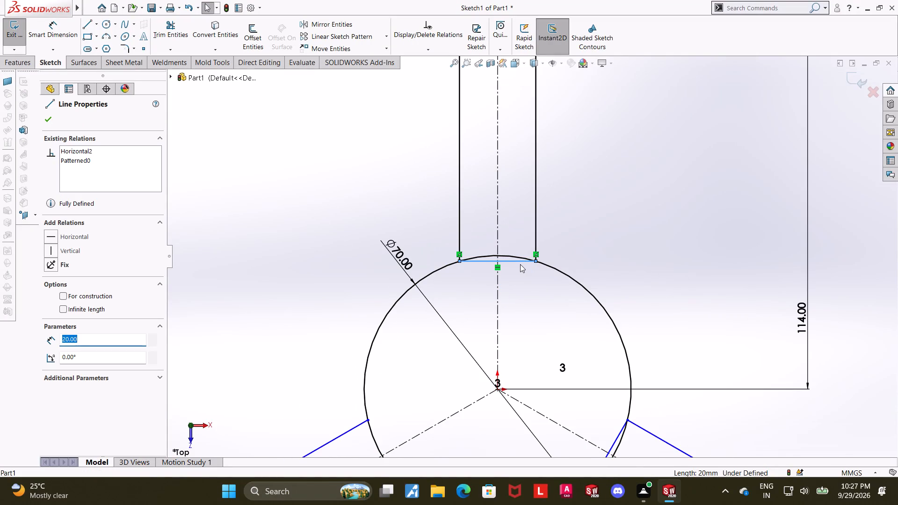
pyautogui.rightClick(519, 262)
pyautogui.click(543, 247)
pyautogui.click(735, 252)
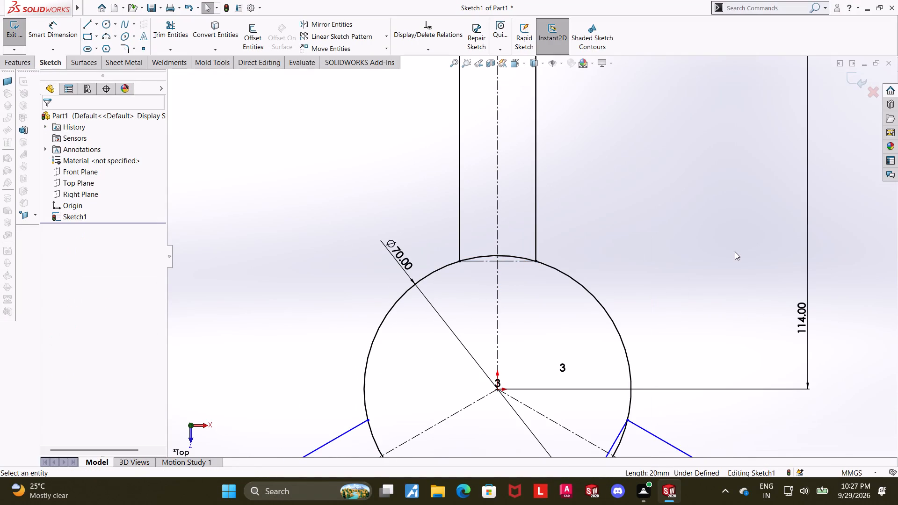
# Check the circle's existing relations where it meets the vertical arm's corners.
pyautogui.click(510, 254)
pyautogui.scroll(-5, 499, 265)
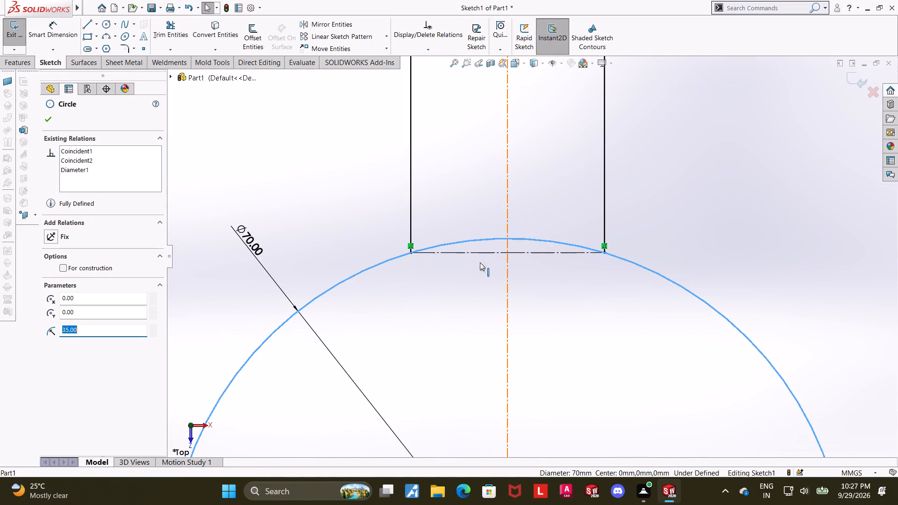
pyautogui.scroll(-3, 436, 276)
pyautogui.click(447, 272)
# Trim away the arc of the circle that lies between the two sides of the vertical arm.
pyautogui.scroll(12, 449, 270)
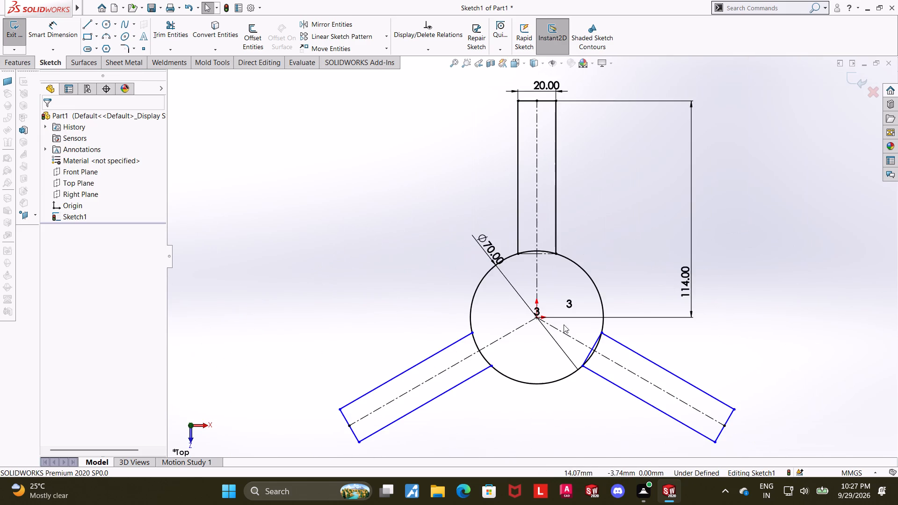
pyautogui.scroll(-2, 543, 324)
pyautogui.scroll(2, 542, 318)
pyautogui.scroll(-2, 542, 317)
pyautogui.scroll(-4, 546, 145)
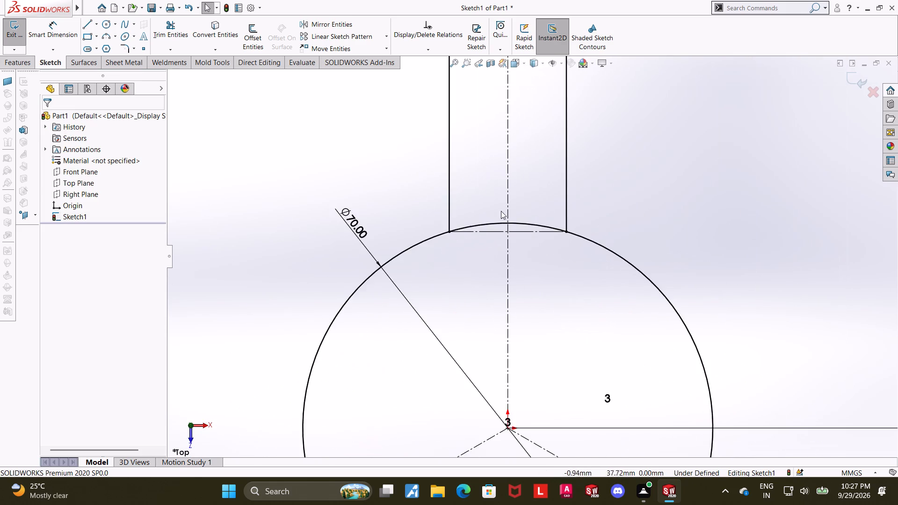
pyautogui.scroll(-5, 500, 214)
pyautogui.click(188, 32)
pyautogui.scroll(-3, 471, 240)
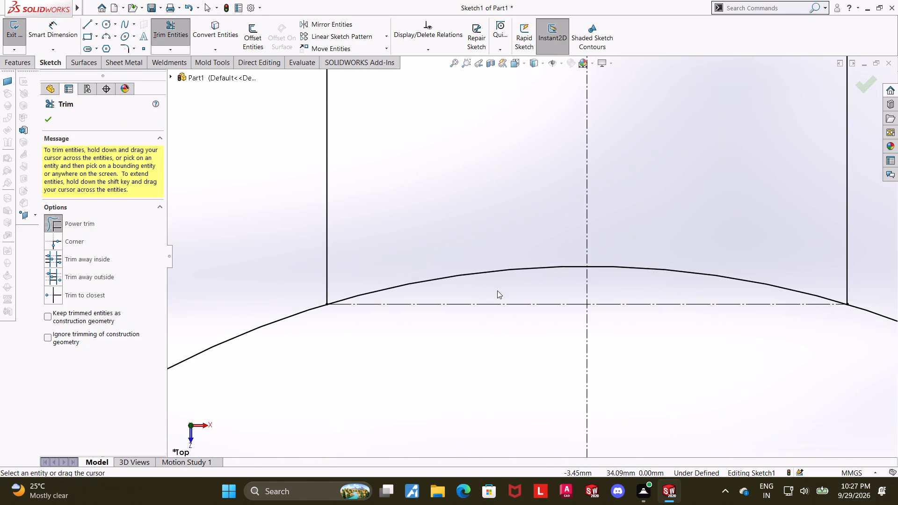
pyautogui.moveTo(498, 290); pyautogui.dragTo(486, 245)
pyautogui.moveTo(702, 285); pyautogui.dragTo(685, 208)
pyautogui.scroll(12, 686, 222)
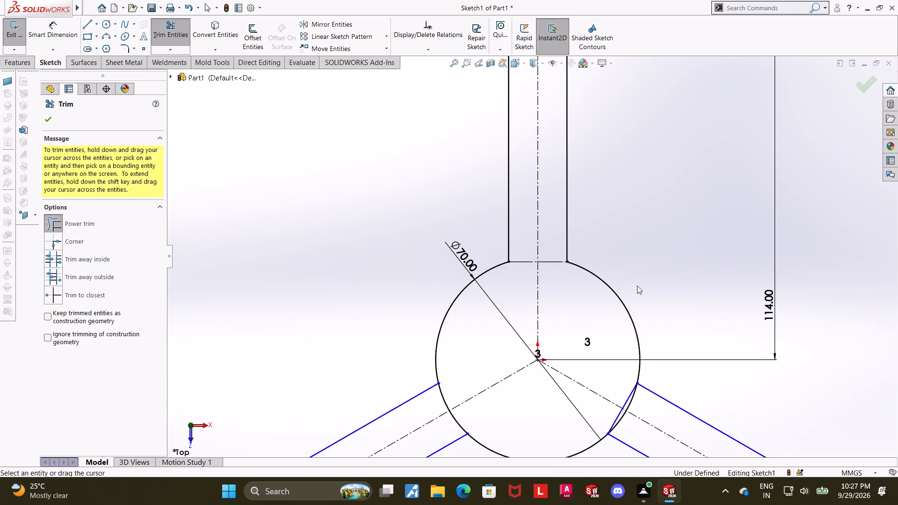
pyautogui.scroll(3, 587, 332)
pyautogui.scroll(-2, 585, 330)
pyautogui.press('Escape')
pyautogui.press('Escape')
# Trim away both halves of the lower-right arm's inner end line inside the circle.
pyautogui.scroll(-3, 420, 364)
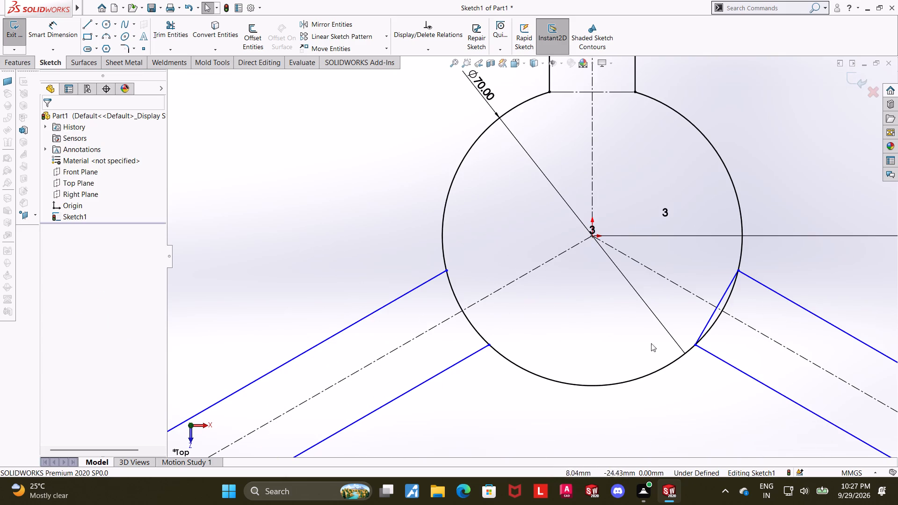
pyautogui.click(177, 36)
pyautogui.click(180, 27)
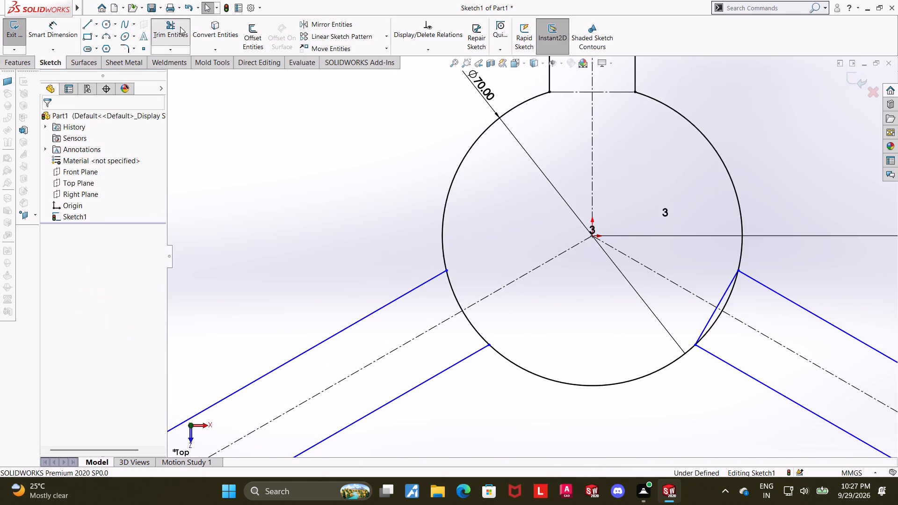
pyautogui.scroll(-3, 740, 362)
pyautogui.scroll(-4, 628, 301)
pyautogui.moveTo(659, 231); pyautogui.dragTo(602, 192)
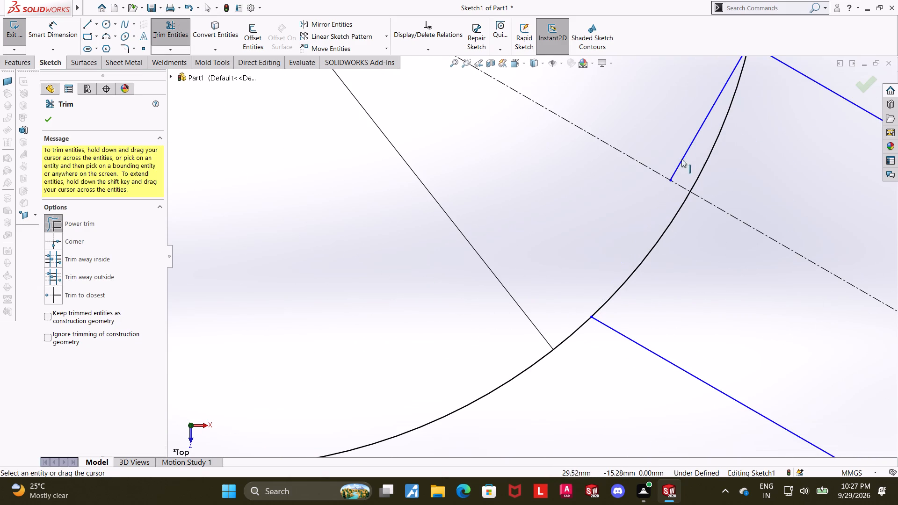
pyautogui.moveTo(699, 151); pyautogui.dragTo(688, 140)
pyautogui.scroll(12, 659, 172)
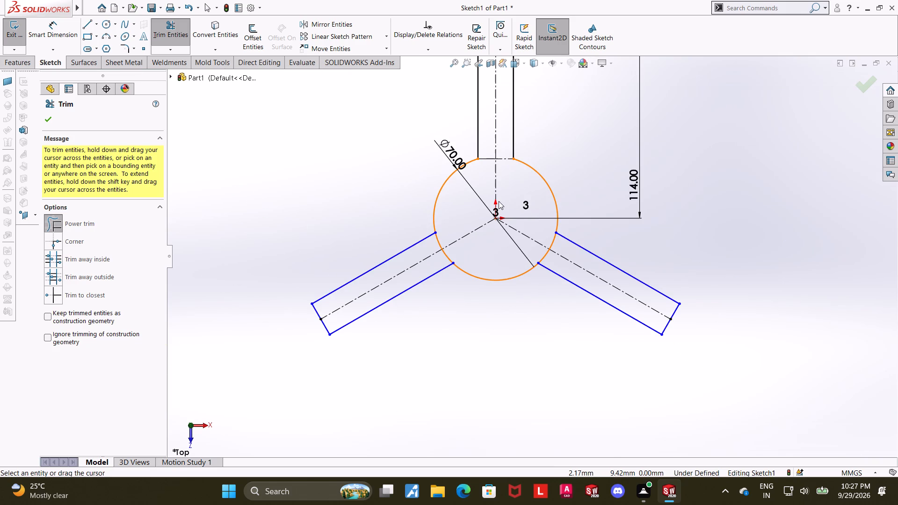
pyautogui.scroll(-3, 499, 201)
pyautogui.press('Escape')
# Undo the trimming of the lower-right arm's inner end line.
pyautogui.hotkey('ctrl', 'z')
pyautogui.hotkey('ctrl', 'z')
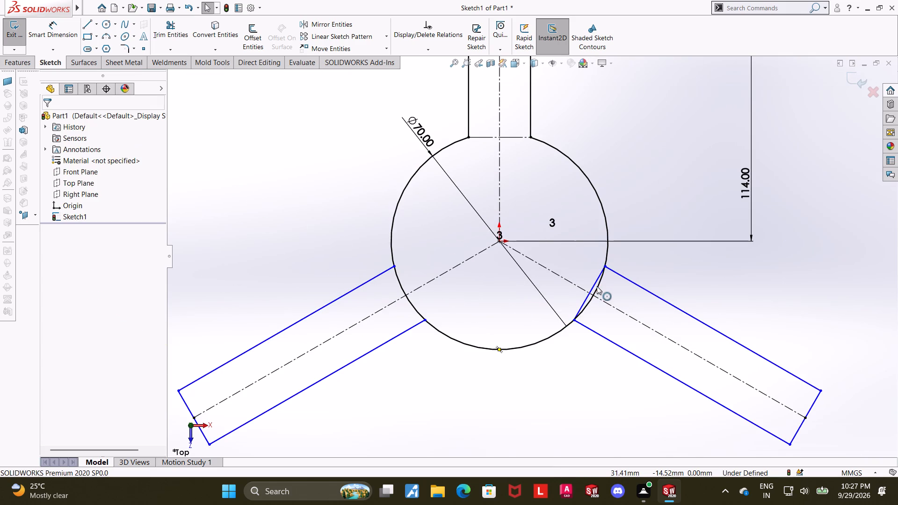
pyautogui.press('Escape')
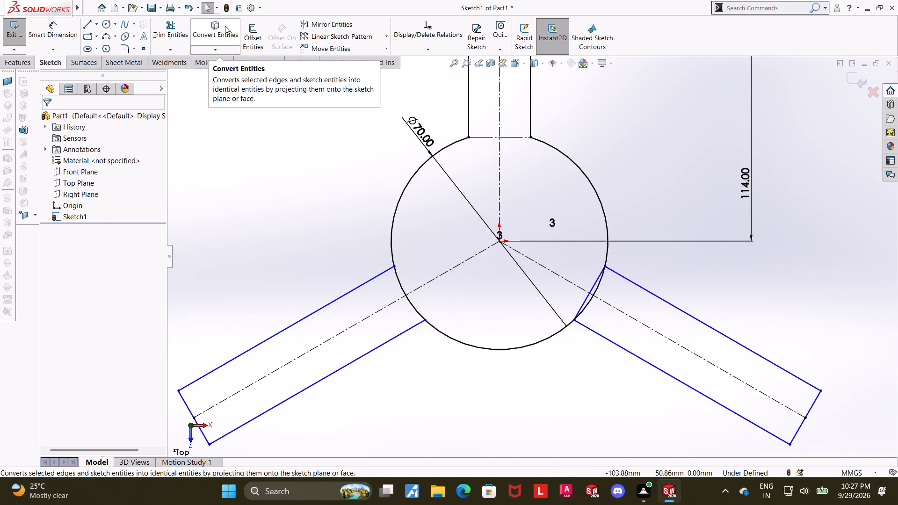
# Trim away the arc of the circle between the two sides of the lower-right arm, keeping the arm's inner end line.
pyautogui.click(180, 25)
pyautogui.scroll(-1, 812, 433)
pyautogui.scroll(-5, 539, 261)
pyautogui.moveTo(525, 279); pyautogui.dragTo(518, 267)
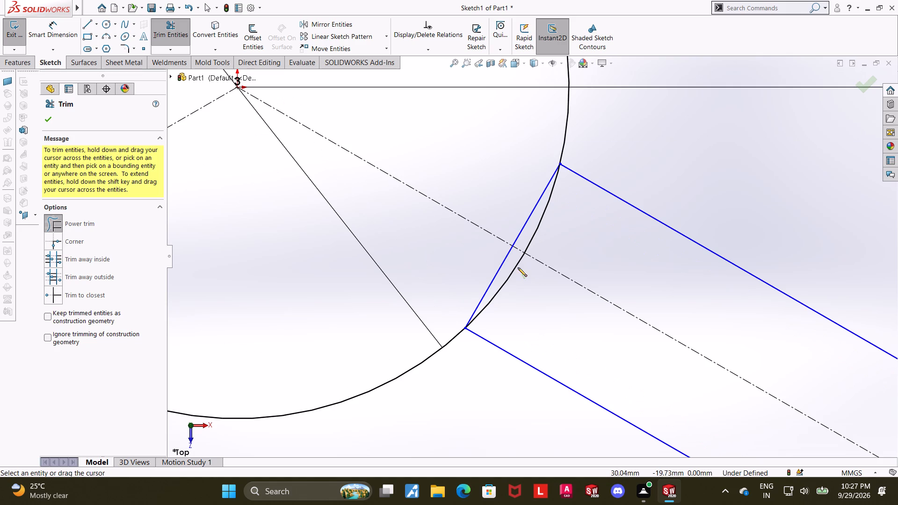
pyautogui.moveTo(518, 267); pyautogui.dragTo(515, 266)
pyautogui.moveTo(542, 237); pyautogui.dragTo(532, 226)
pyautogui.press('Escape')
pyautogui.press('Escape')
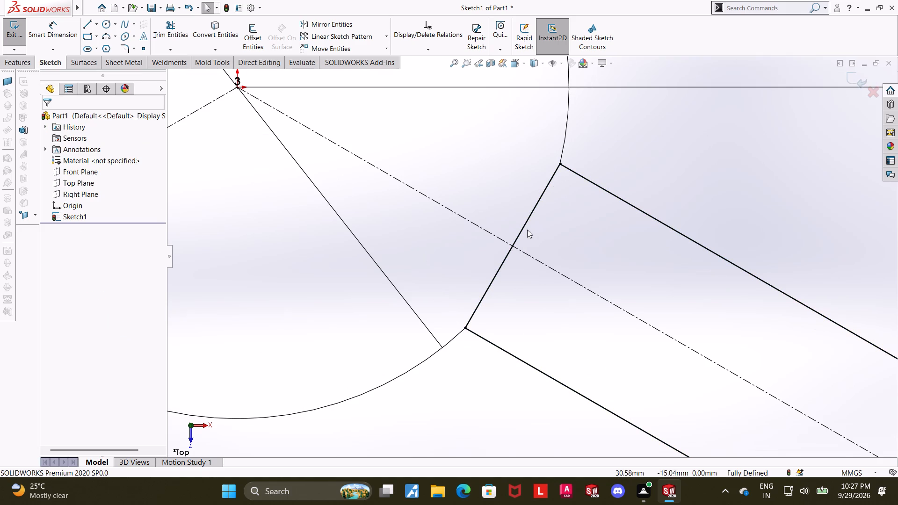
# Convert the lower-right arm's inner end line to construction geometry.
pyautogui.click(526, 226)
pyautogui.click(568, 199)
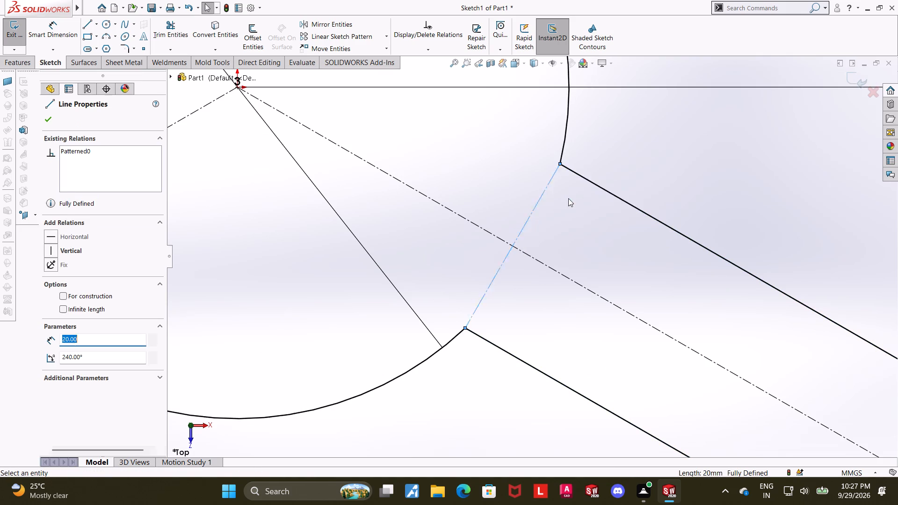
pyautogui.scroll(11, 568, 229)
pyautogui.press('Escape')
pyautogui.scroll(-4, 447, 279)
pyautogui.scroll(-3, 509, 234)
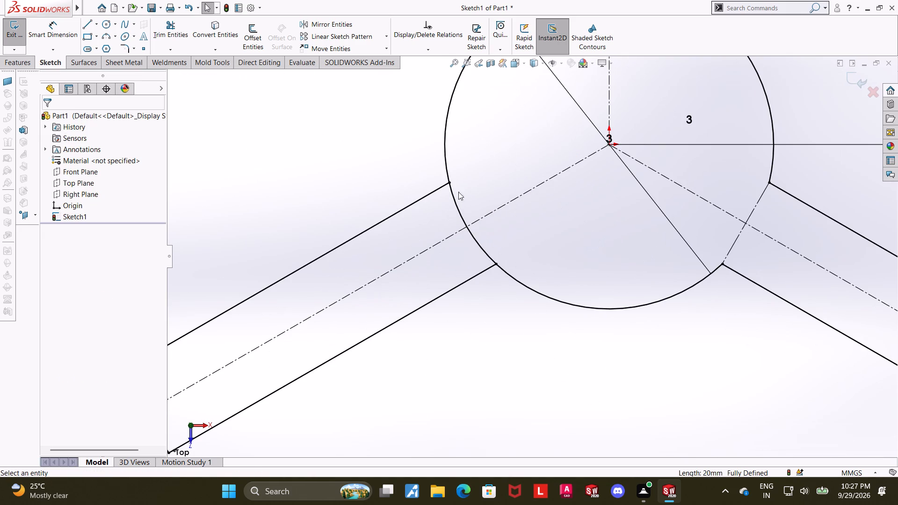
# Trim away the circle's arc between the two sides of the lower-left arm and exit the sketch.
pyautogui.click(165, 23)
pyautogui.moveTo(475, 186); pyautogui.dragTo(474, 191)
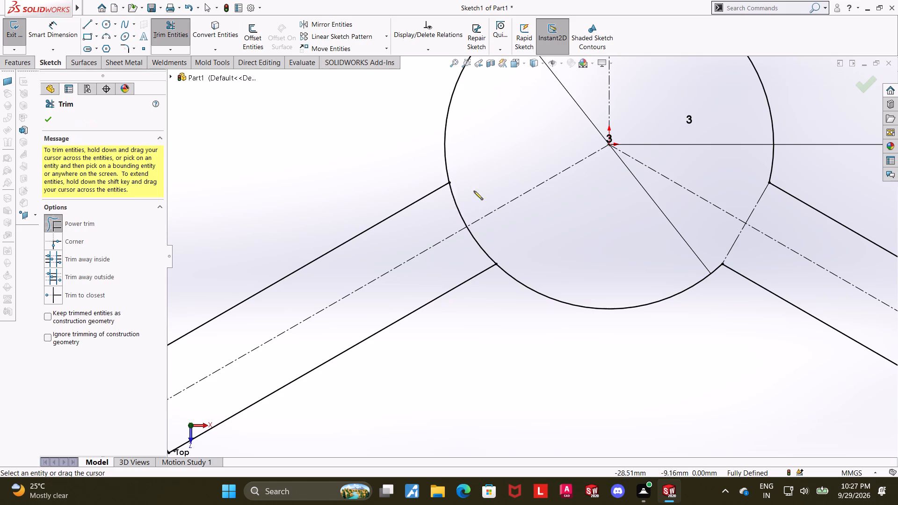
pyautogui.moveTo(474, 191); pyautogui.dragTo(452, 212)
pyautogui.moveTo(488, 234); pyautogui.dragTo(472, 254)
pyautogui.press('Escape')
pyautogui.press('Escape')
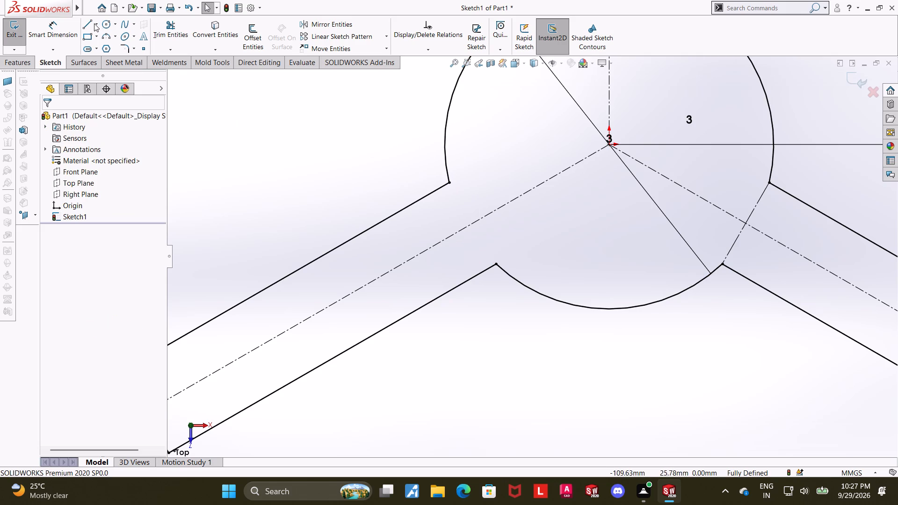
pyautogui.scroll(10, 567, 200)
pyautogui.scroll(-1, 587, 232)
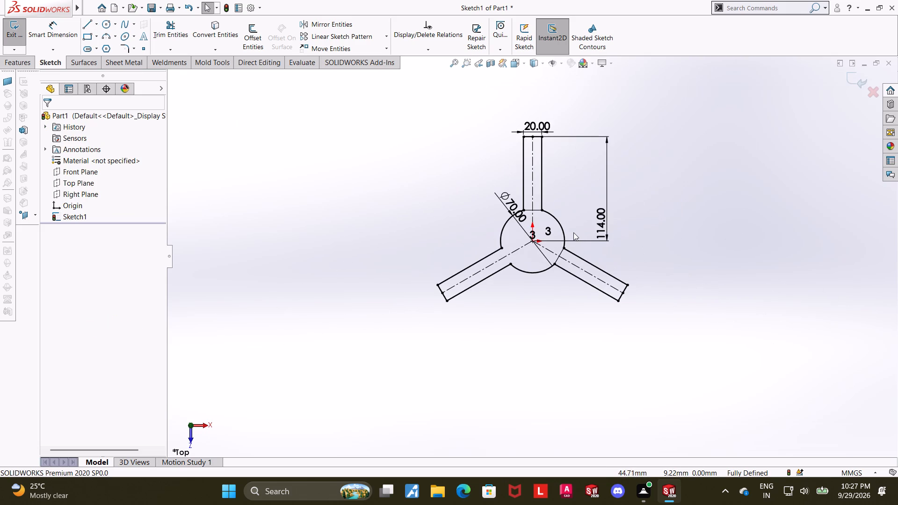
pyautogui.click(851, 82)
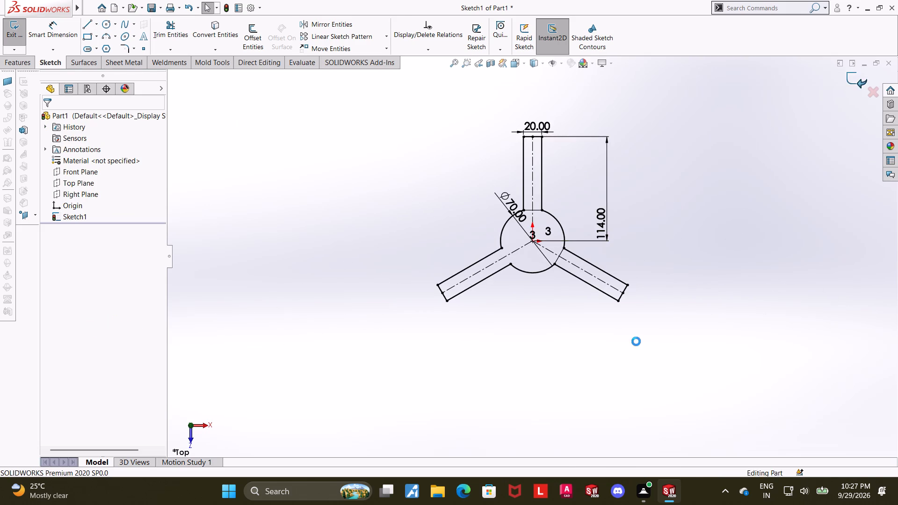
# Create a sheet metal base flange from the three-armed sketch with a thickness of 1.5 mm.
pyautogui.moveTo(635, 342); pyautogui.dragTo(613, 247, button='middle')
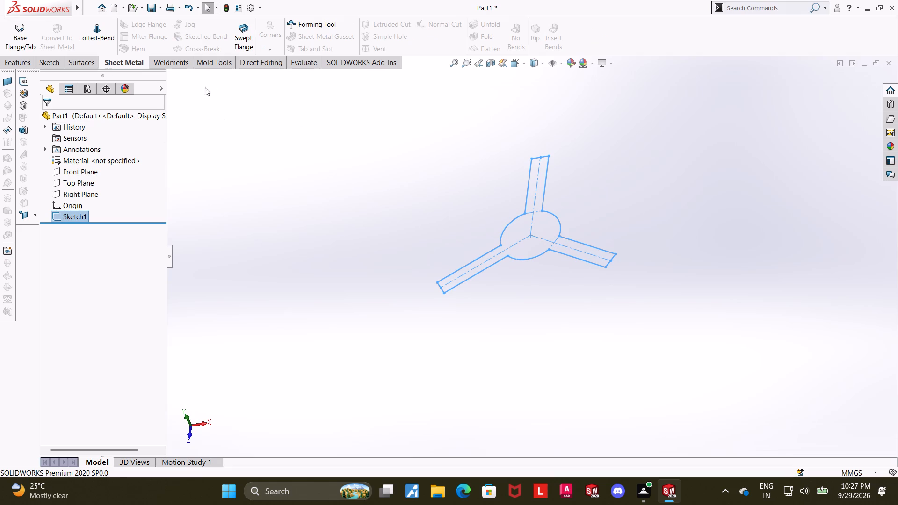
pyautogui.click(25, 44)
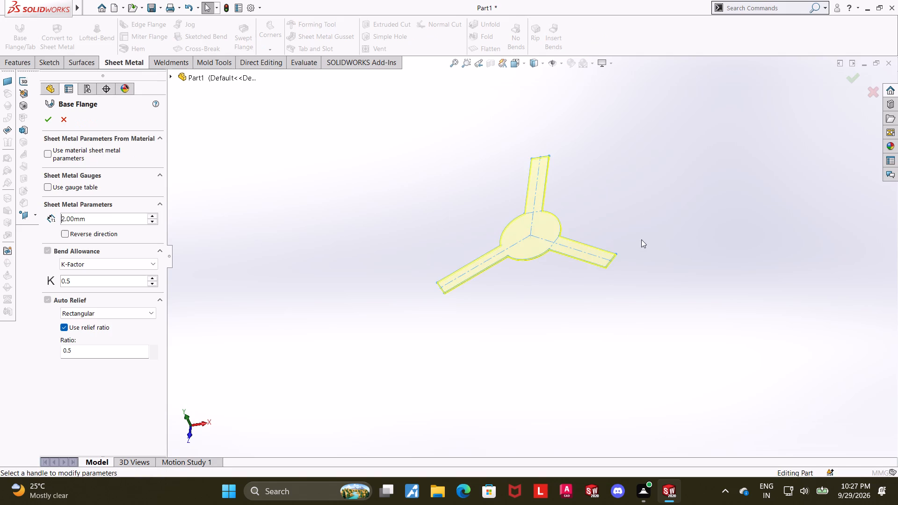
pyautogui.moveTo(632, 225); pyautogui.dragTo(636, 217, button='middle')
pyautogui.moveTo(129, 217); pyautogui.dragTo(50, 216)
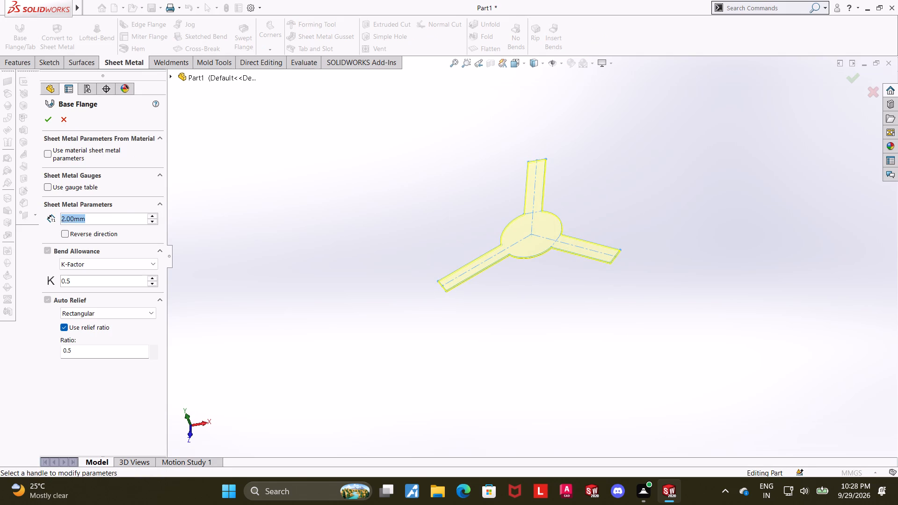
pyautogui.moveTo(50, 216); pyautogui.dragTo(0, 212)
pyautogui.write('1.5')
pyautogui.press('Return')
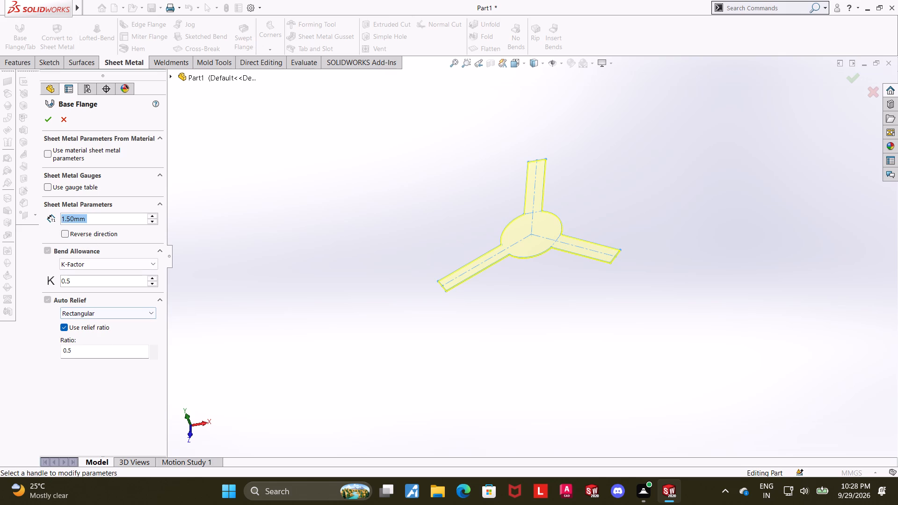
pyautogui.click(45, 115)
pyautogui.click(494, 312)
pyautogui.moveTo(598, 287); pyautogui.dragTo(601, 276, button='middle')
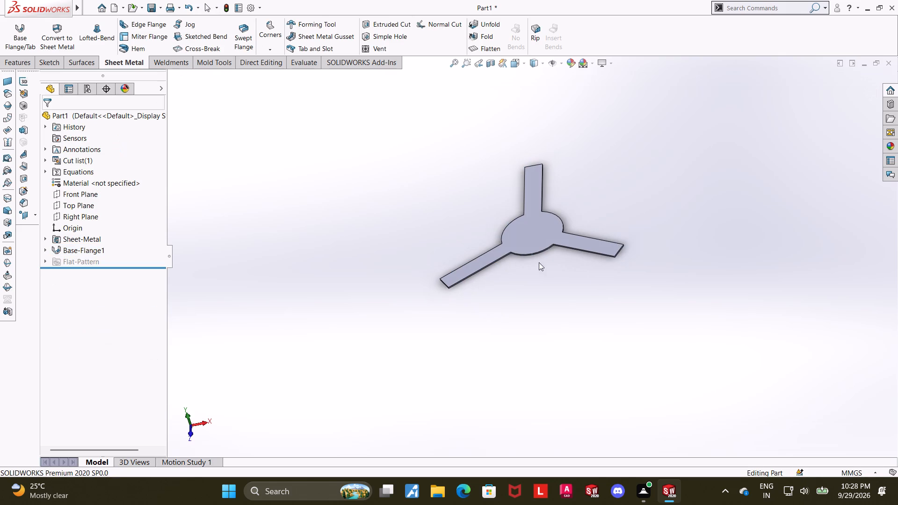
# Review the base flange's sheet metal parameters.
pyautogui.click(85, 254)
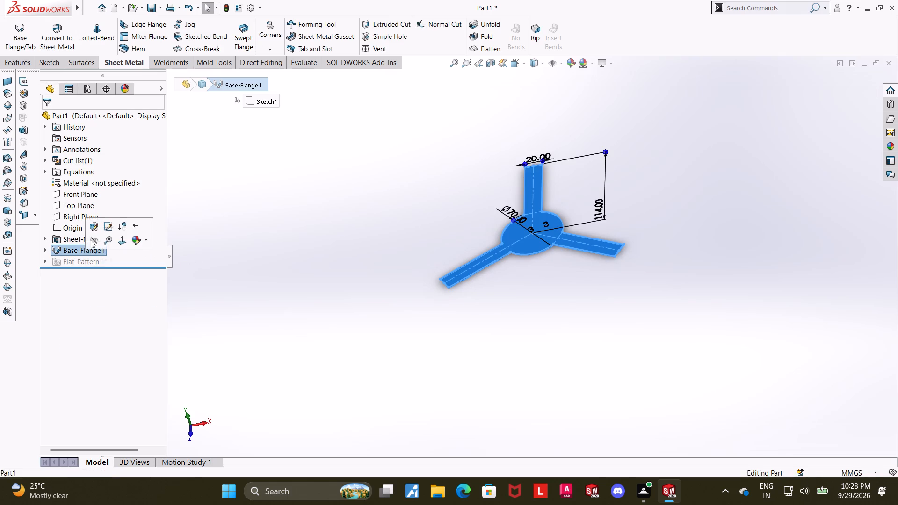
pyautogui.click(94, 232)
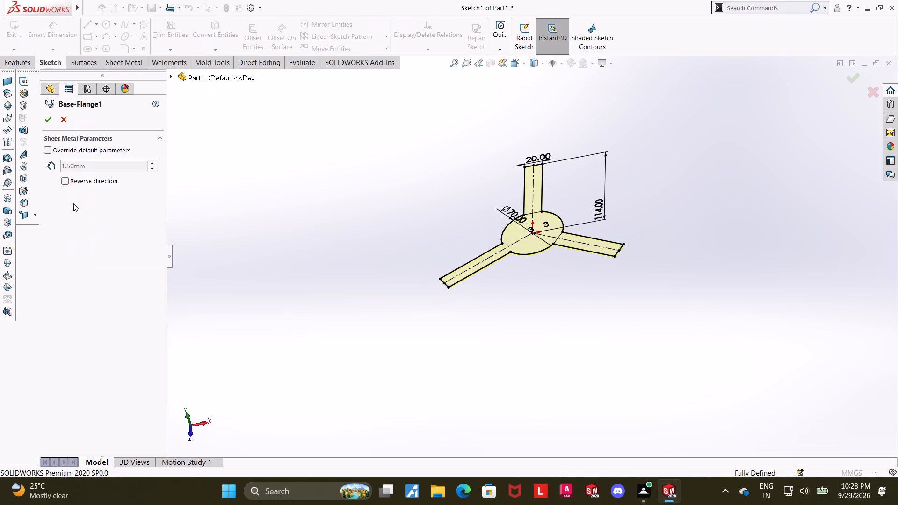
pyautogui.click(51, 118)
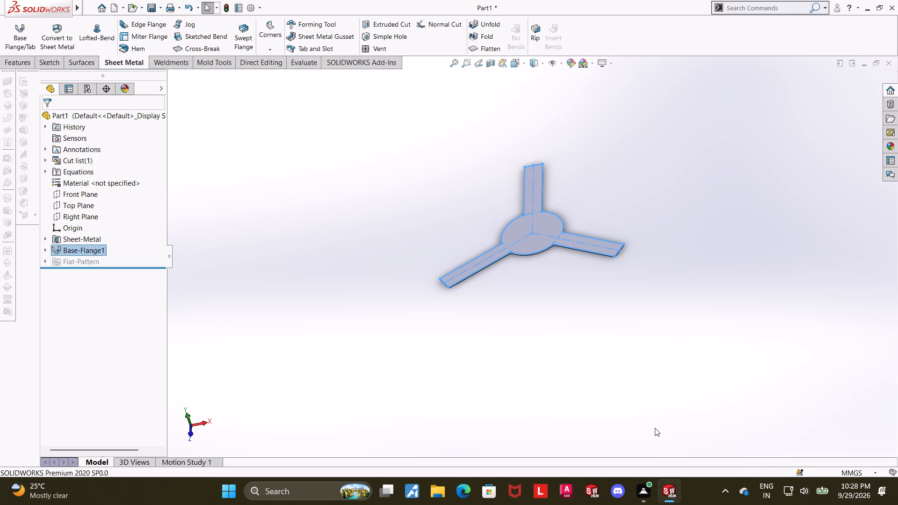
pyautogui.click(594, 267)
# Override the base flange's default parameters and set its thickness to 1.2 mm.
pyautogui.scroll(-2, 576, 156)
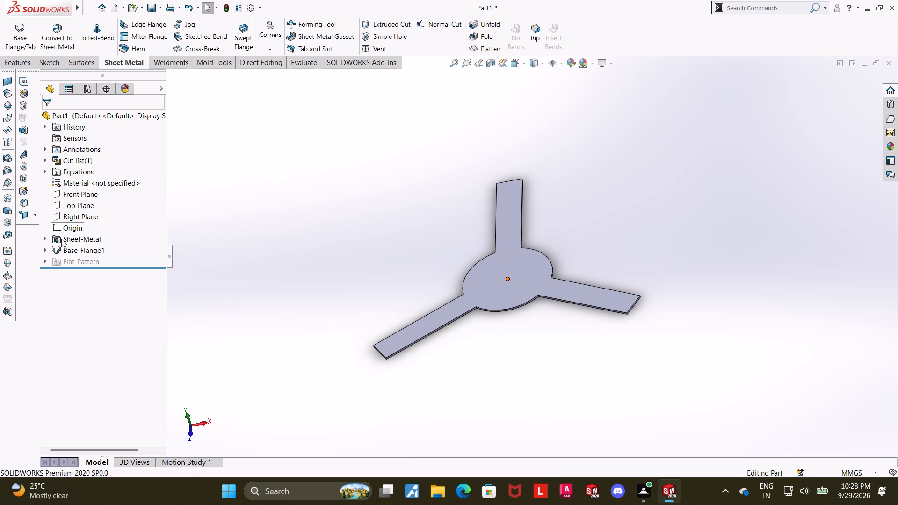
pyautogui.click(72, 250)
pyautogui.click(79, 225)
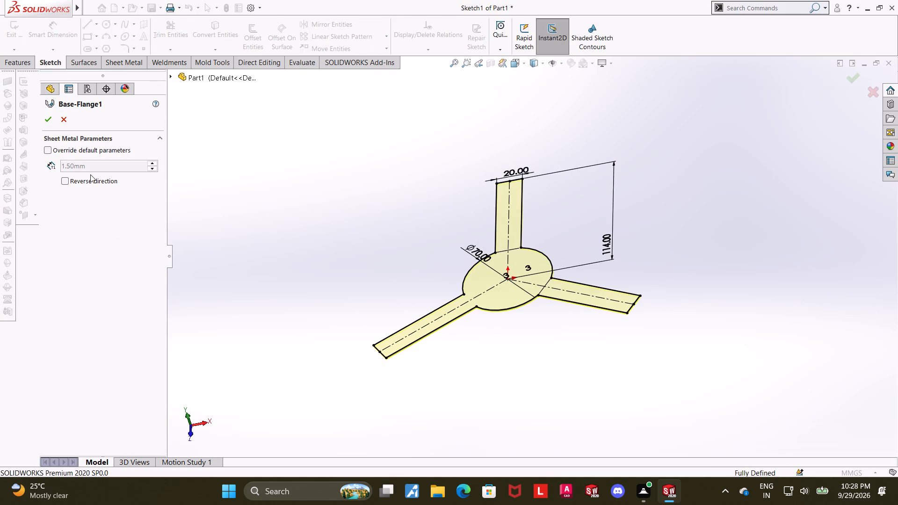
pyautogui.click(44, 151)
pyautogui.moveTo(113, 165); pyautogui.dragTo(0, 158)
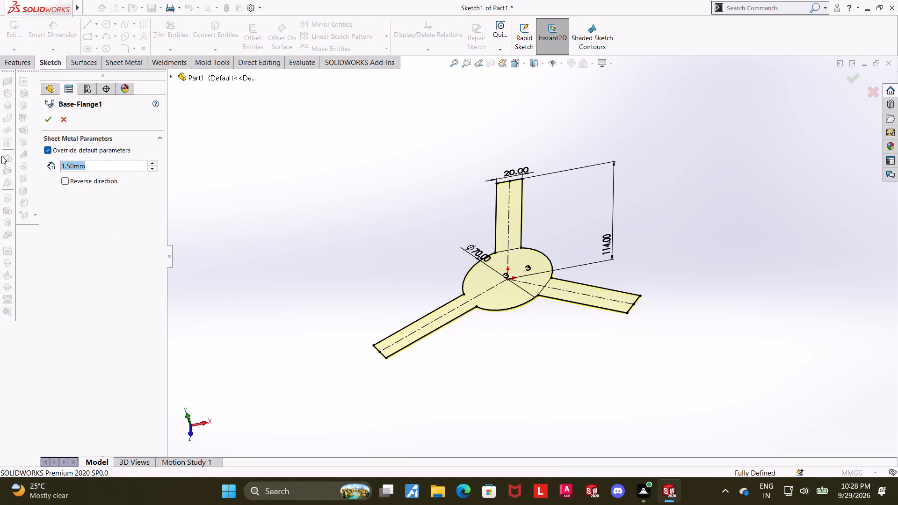
pyautogui.write('1.2')
pyautogui.press('Return')
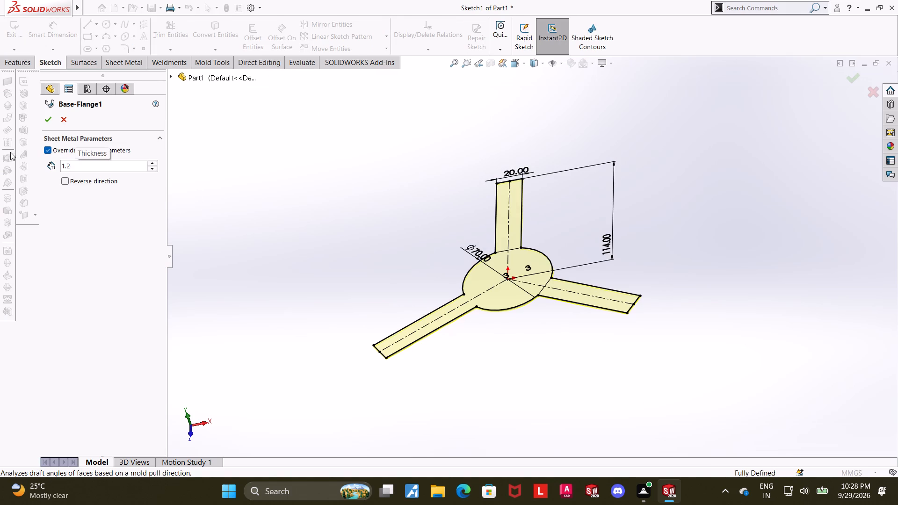
pyautogui.click(51, 123)
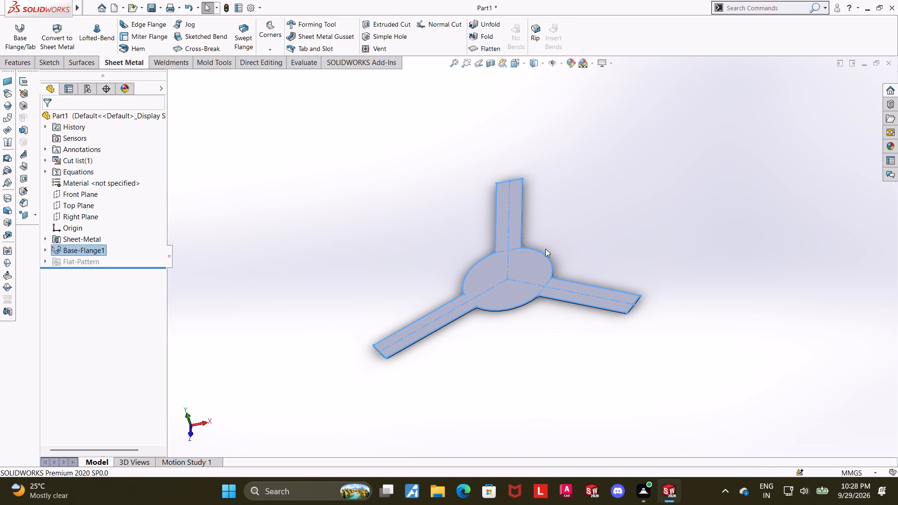
pyautogui.press('Escape')
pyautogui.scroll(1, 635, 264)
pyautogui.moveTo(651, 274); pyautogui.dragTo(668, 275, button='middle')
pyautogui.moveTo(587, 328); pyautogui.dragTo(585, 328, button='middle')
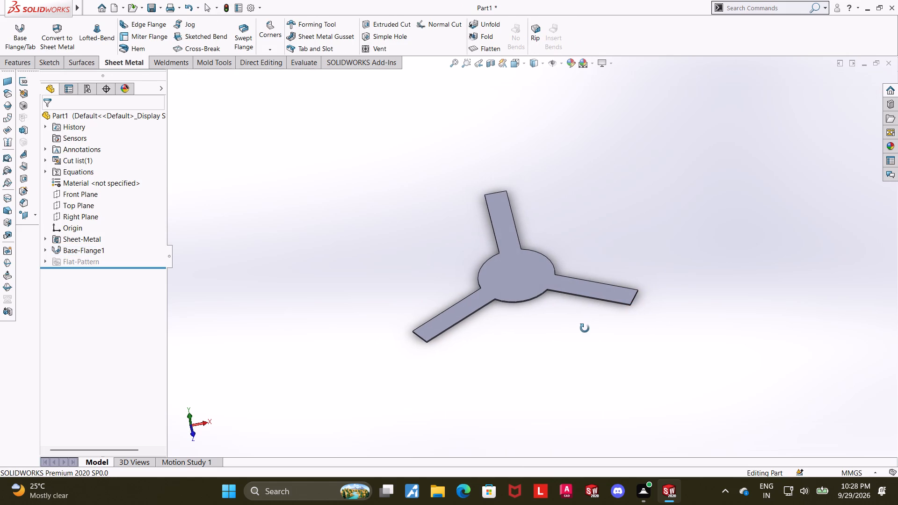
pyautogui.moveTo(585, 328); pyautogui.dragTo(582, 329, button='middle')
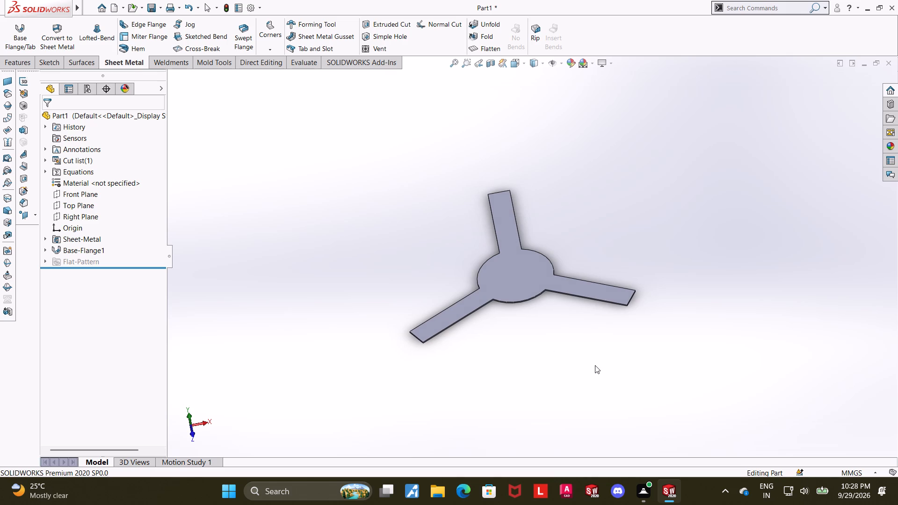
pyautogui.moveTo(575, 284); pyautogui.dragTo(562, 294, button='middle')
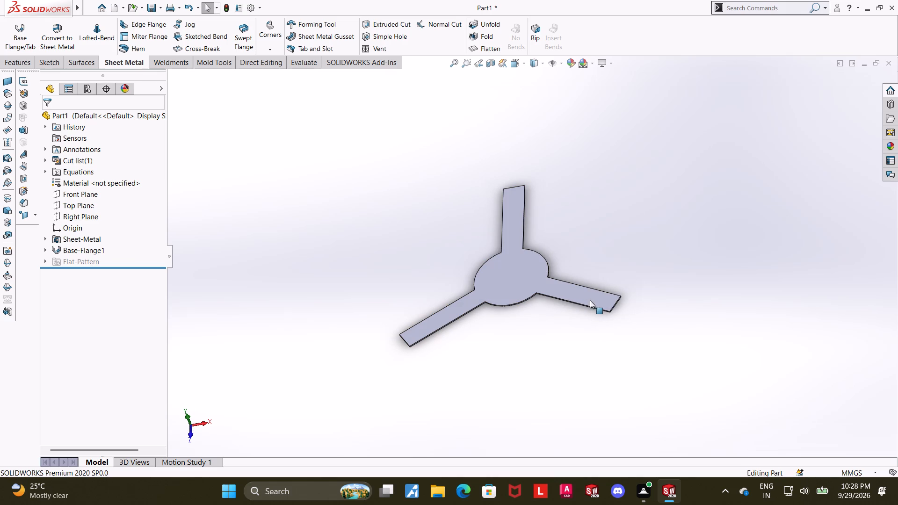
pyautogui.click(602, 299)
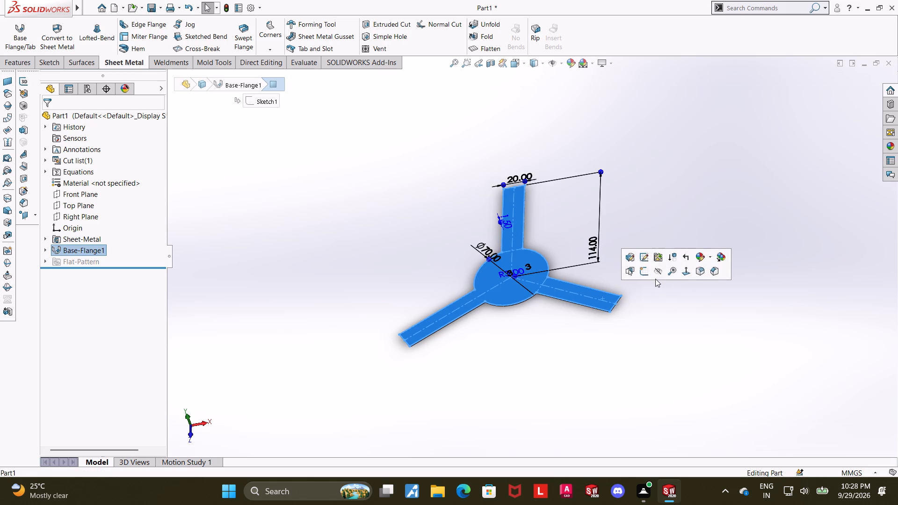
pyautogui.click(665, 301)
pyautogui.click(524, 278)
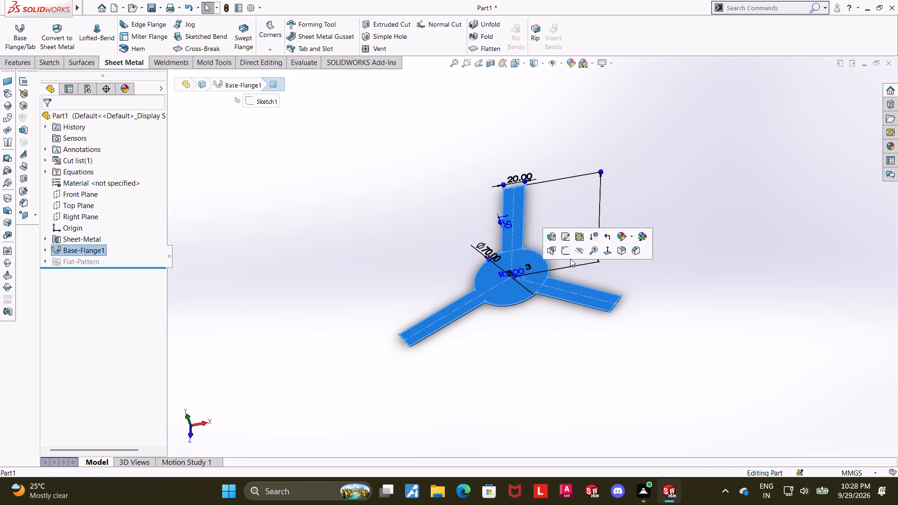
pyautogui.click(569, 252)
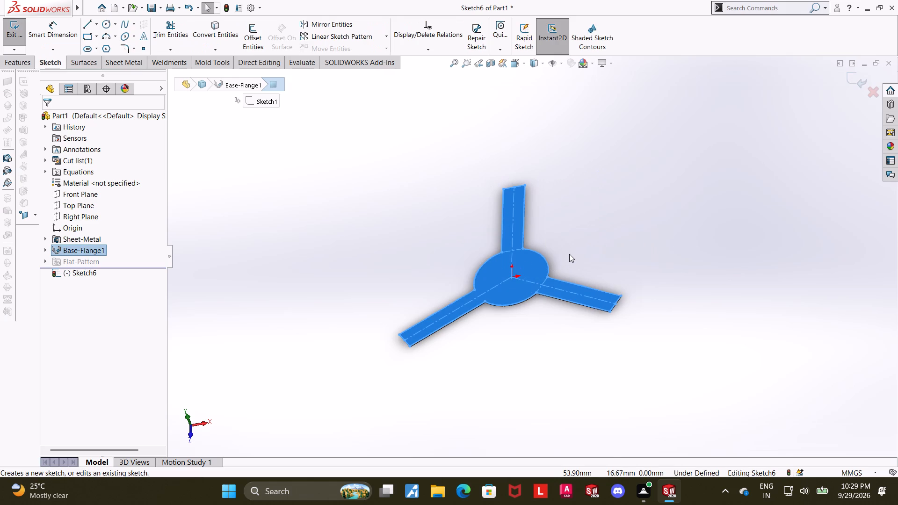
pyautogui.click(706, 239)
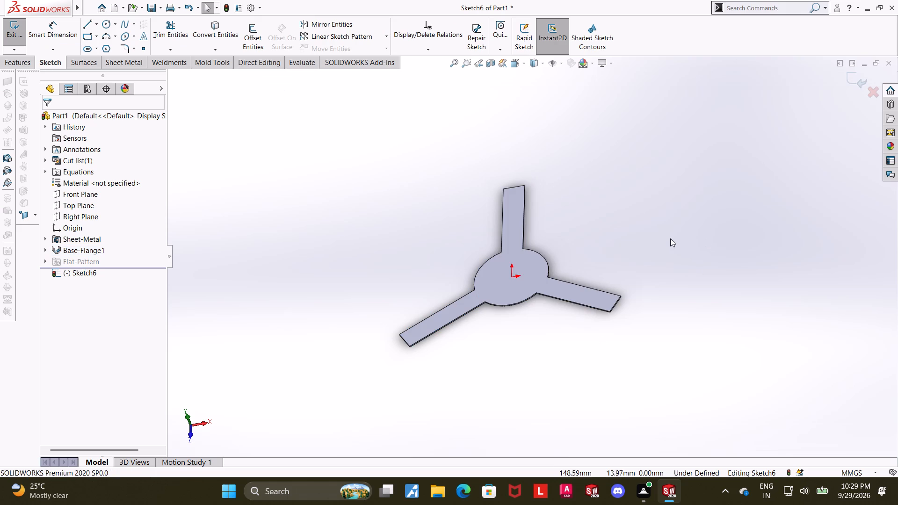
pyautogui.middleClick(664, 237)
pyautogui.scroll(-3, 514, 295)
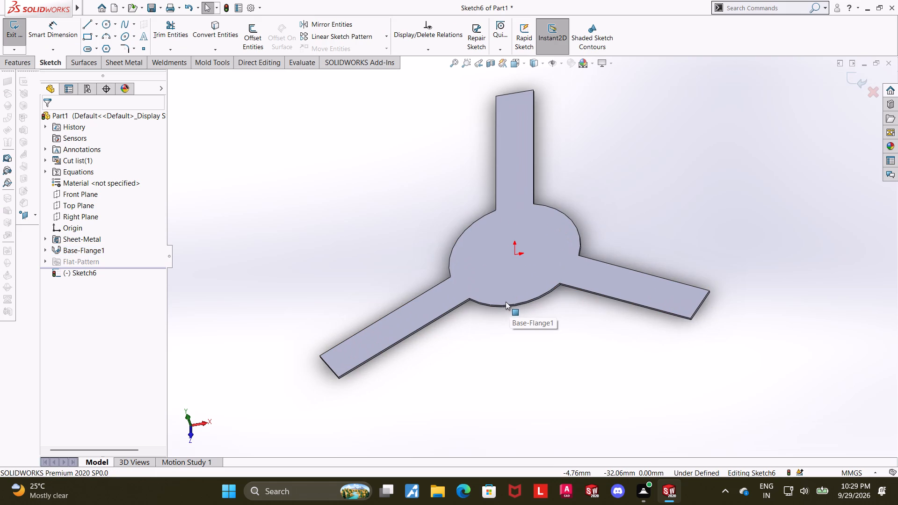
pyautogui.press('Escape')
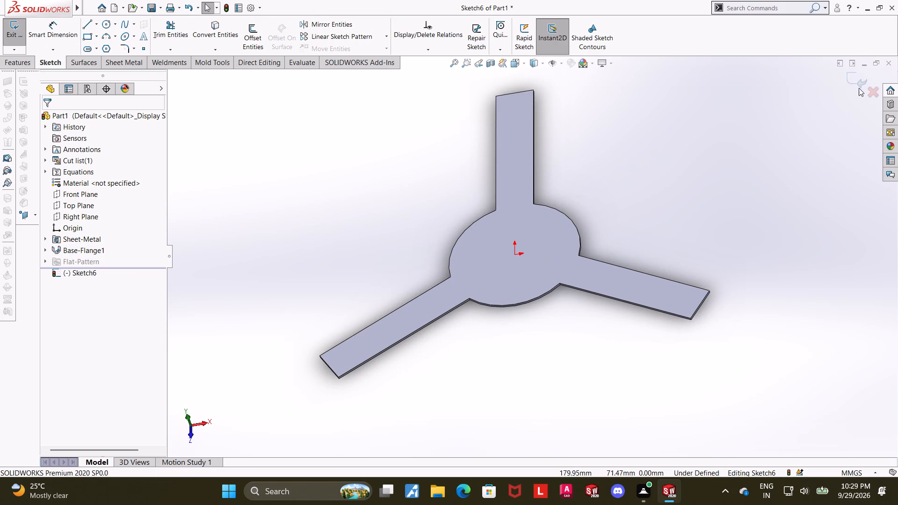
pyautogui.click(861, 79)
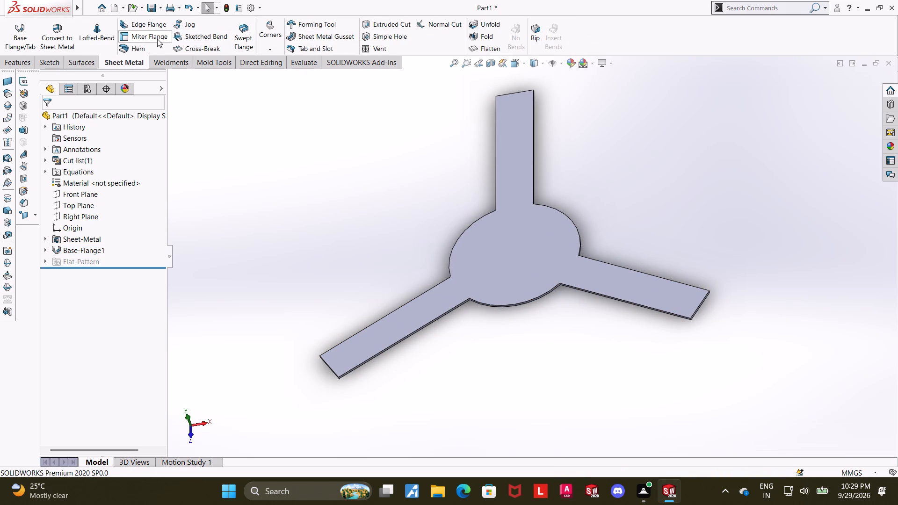
# Start a constant-size fillet with a 5 mm radius on the corner edge where the lower-left arm's lower side meets the disc.
pyautogui.click(37, 59)
pyautogui.click(31, 59)
pyautogui.click(319, 30)
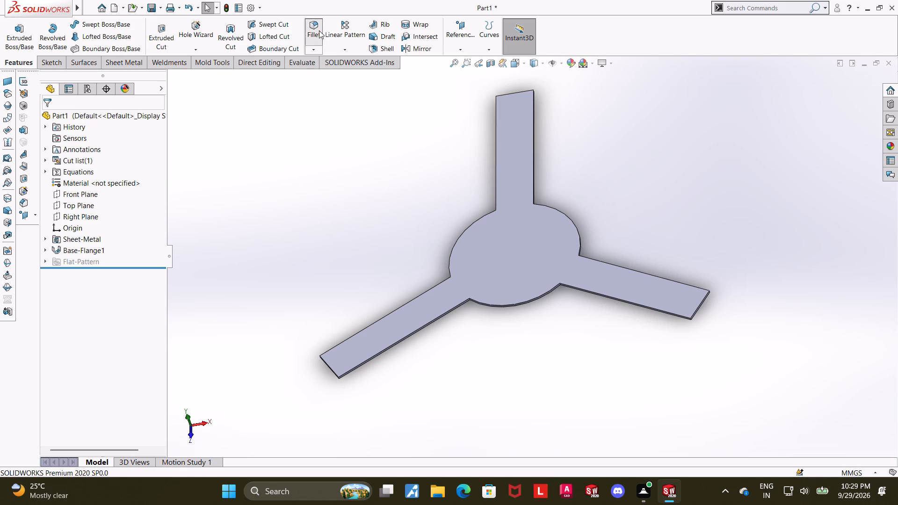
pyautogui.scroll(-2, 381, 168)
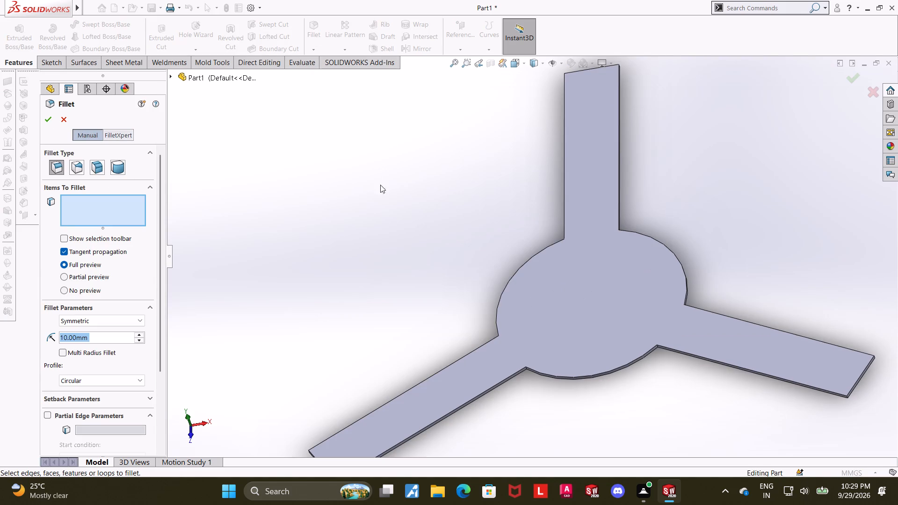
pyautogui.press('5')
pyautogui.press('Return')
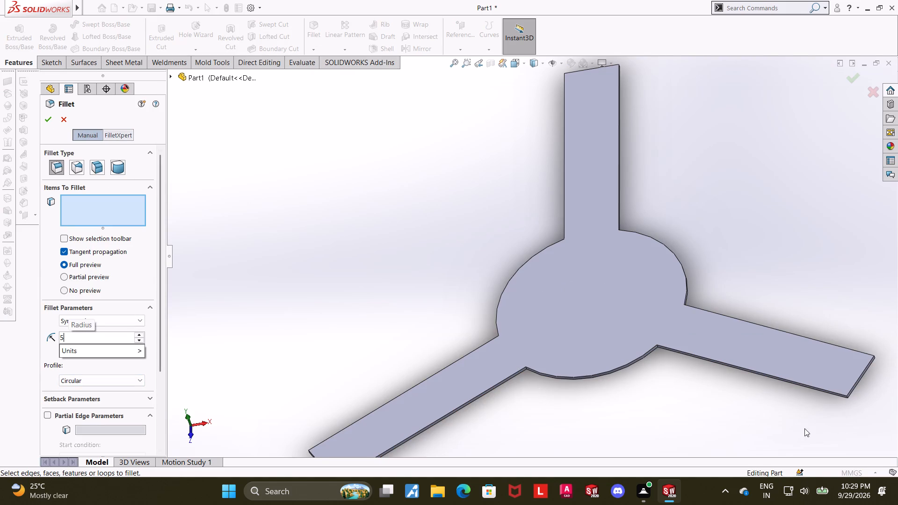
pyautogui.scroll(-7, 526, 367)
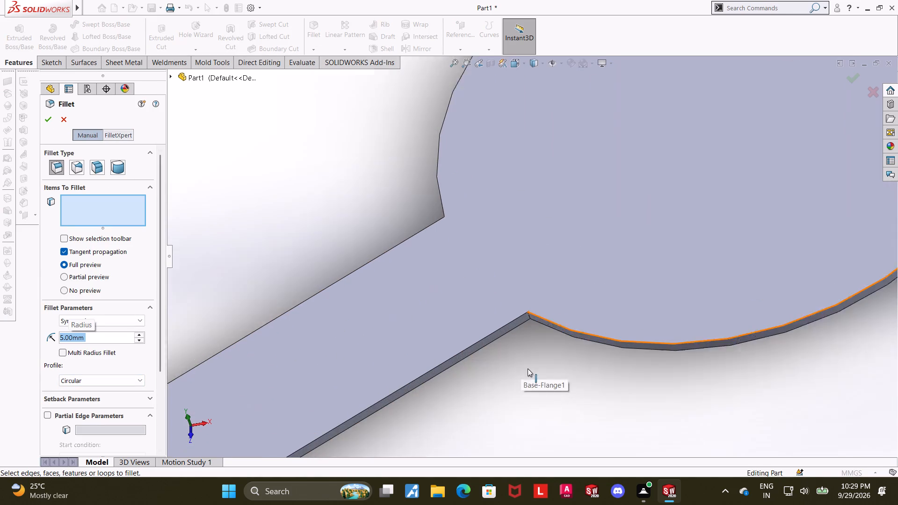
pyautogui.click(529, 301)
# Add the corner edge where the lower-right arm's lower side meets the disc to the fillet, keeping only edges selected.
pyautogui.scroll(6, 544, 300)
pyautogui.scroll(-4, 699, 223)
pyautogui.click(645, 270)
pyautogui.scroll(6, 645, 270)
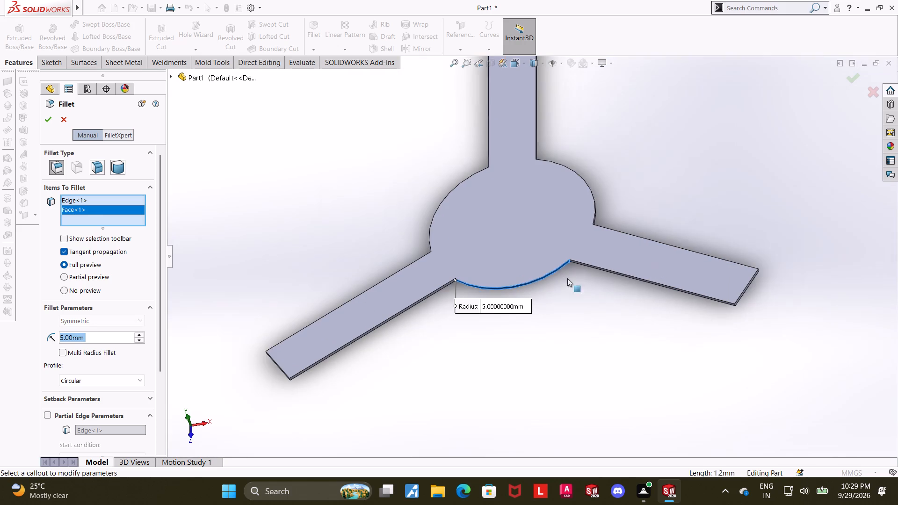
pyautogui.scroll(1, 101, 209)
pyautogui.rightClick(101, 209)
pyautogui.click(120, 227)
pyautogui.scroll(-3, 483, 244)
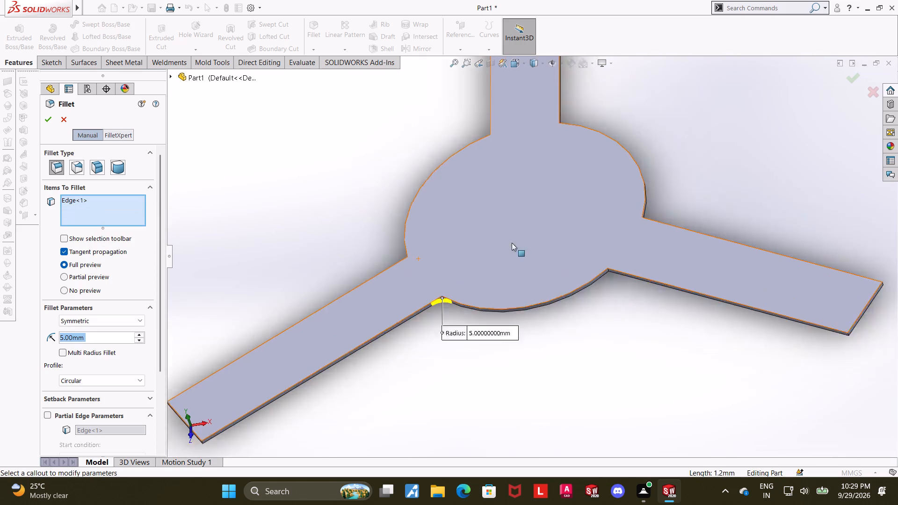
pyautogui.scroll(-3, 512, 243)
pyautogui.click(702, 297)
pyautogui.scroll(5, 695, 298)
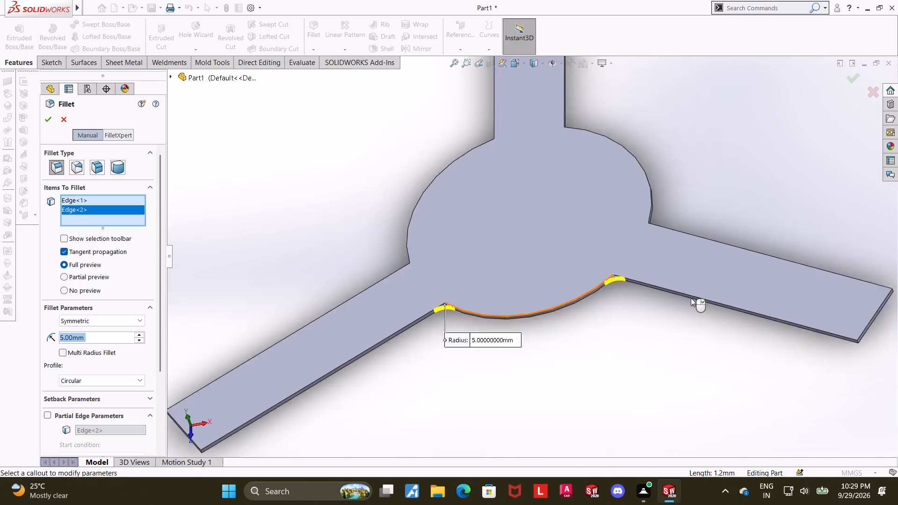
# Add the corner edges at the lower-left arm's upper side and the top arm's left side to the 5 mm fillet.
pyautogui.scroll(1, 691, 298)
pyautogui.moveTo(556, 303); pyautogui.dragTo(647, 317, button='middle')
pyautogui.scroll(1, 647, 317)
pyautogui.scroll(-5, 458, 258)
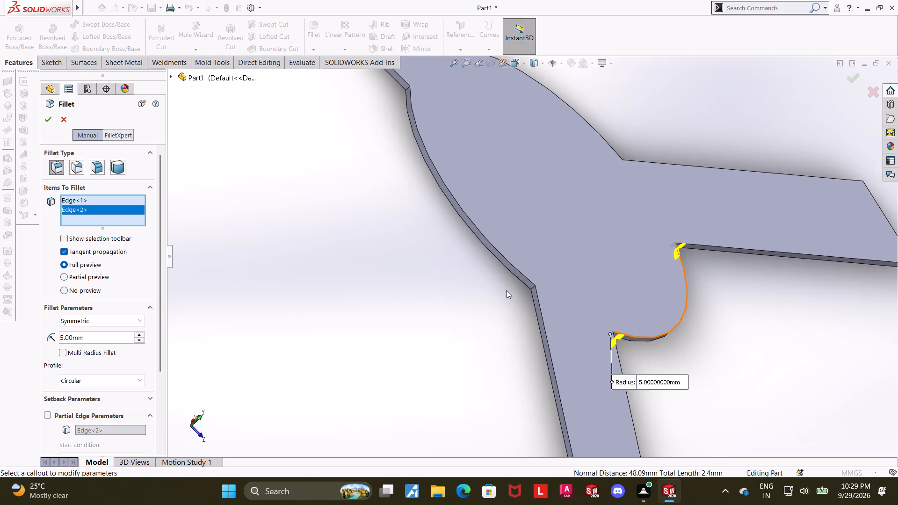
pyautogui.click(532, 287)
pyautogui.scroll(7, 529, 278)
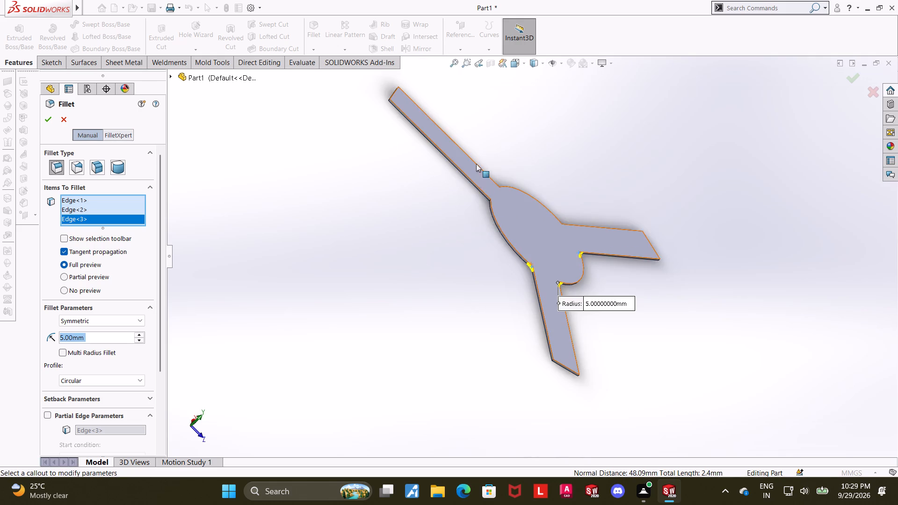
pyautogui.scroll(-6, 478, 175)
pyautogui.click(528, 254)
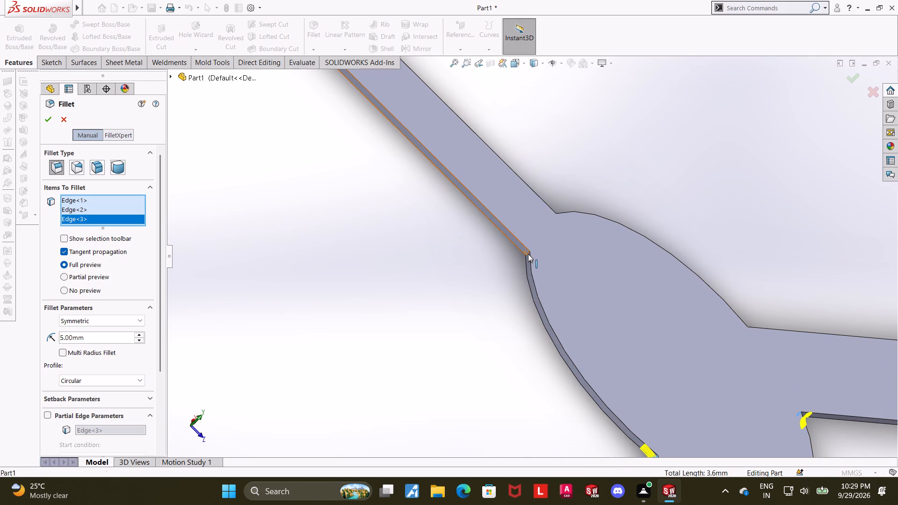
# Add the corner edges at the top arm's right side and the lower-right arm's upper side, and apply the 5 mm fillet.
pyautogui.scroll(3, 528, 253)
pyautogui.moveTo(594, 194); pyautogui.dragTo(470, 484, button='middle')
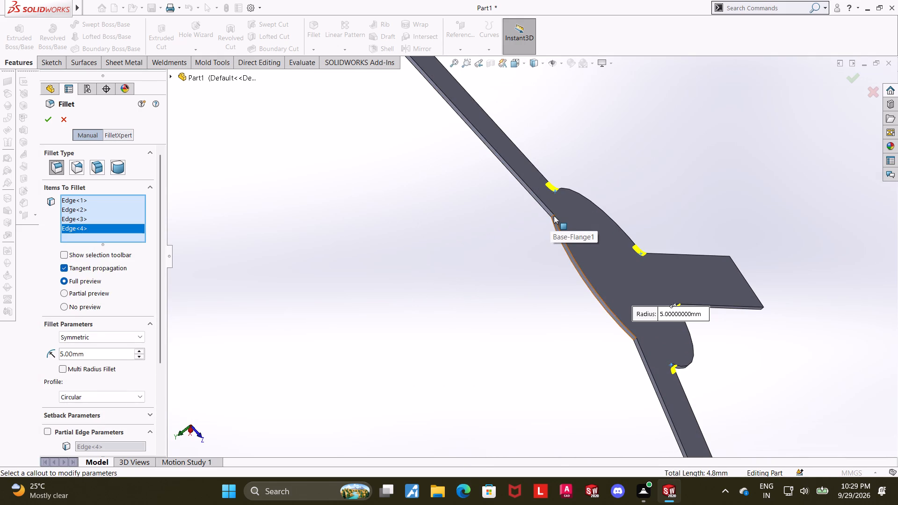
pyautogui.scroll(-6, 553, 217)
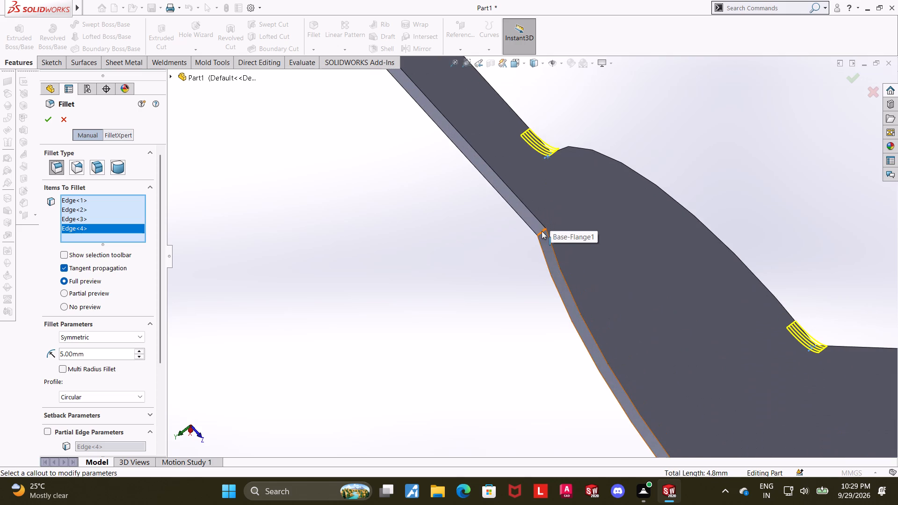
pyautogui.click(541, 231)
pyautogui.scroll(12, 541, 232)
pyautogui.scroll(-8, 562, 286)
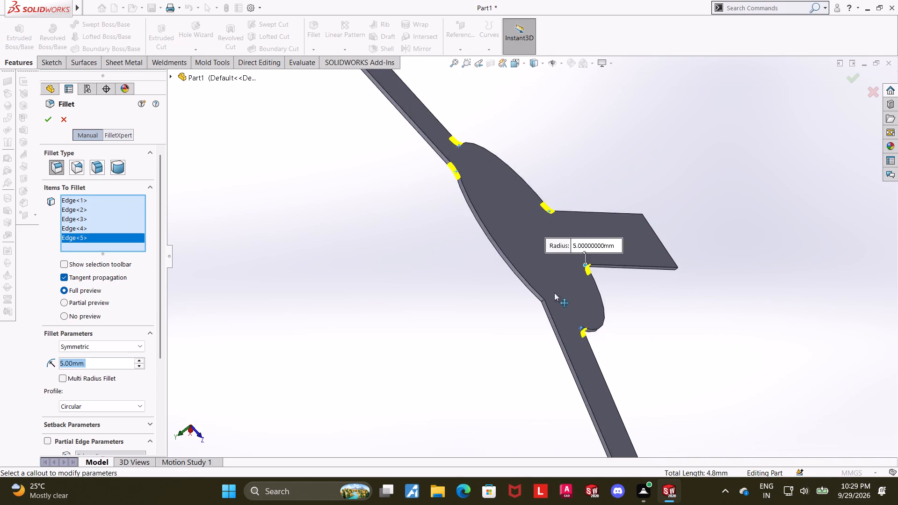
pyautogui.scroll(-3, 554, 293)
pyautogui.click(529, 287)
pyautogui.scroll(6, 529, 286)
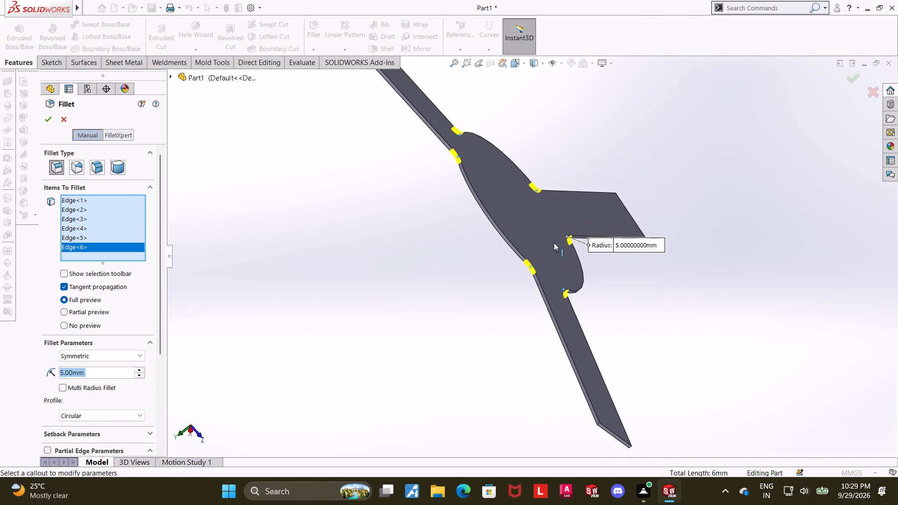
pyautogui.moveTo(553, 243); pyautogui.dragTo(412, 301, button='middle')
pyautogui.click(52, 117)
# Examine the filleted arm-to-disc corners of the flange from several angles.
pyautogui.scroll(3, 544, 327)
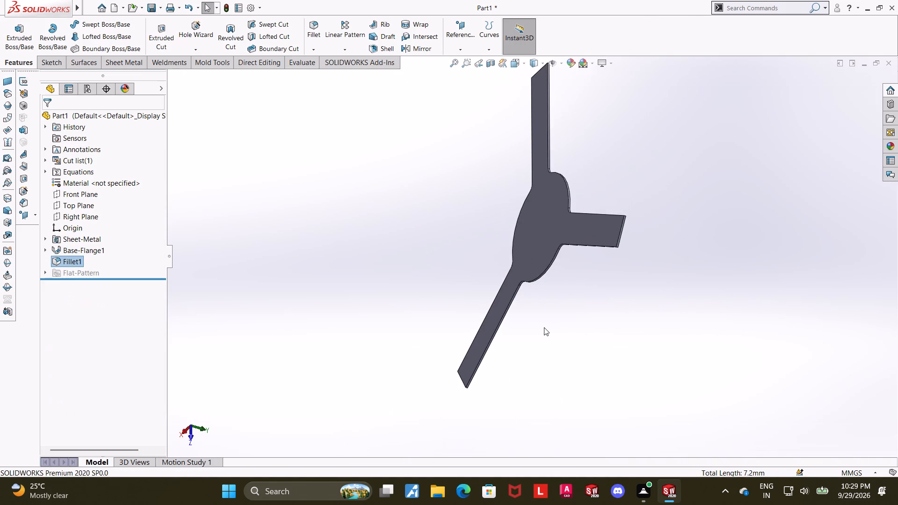
pyautogui.moveTo(558, 310); pyautogui.dragTo(581, 316, button='middle')
pyautogui.moveTo(611, 316); pyautogui.dragTo(678, 343, button='middle')
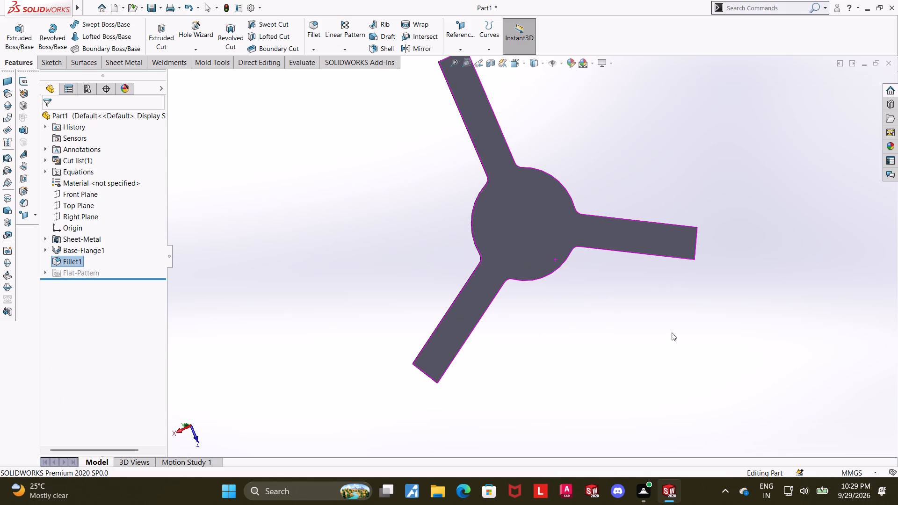
pyautogui.scroll(4, 672, 332)
pyautogui.moveTo(674, 285); pyautogui.dragTo(607, 256, button='middle')
pyautogui.scroll(1, 607, 256)
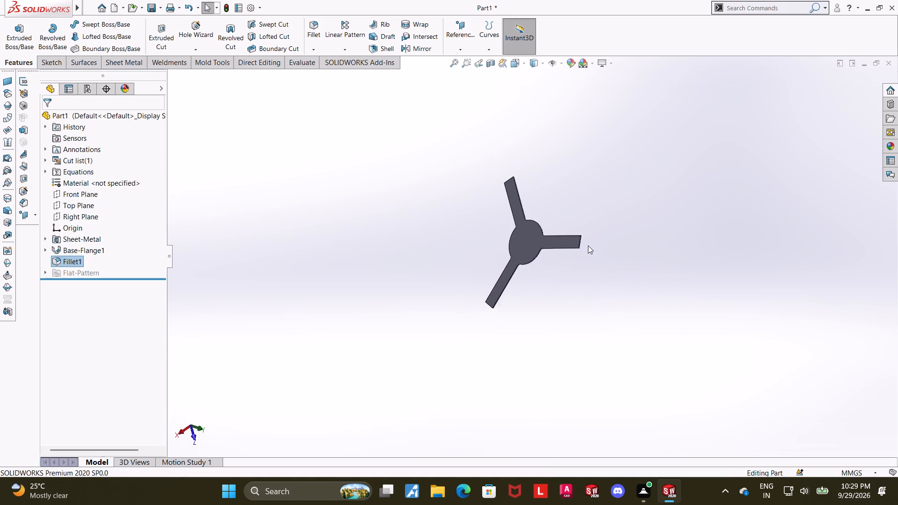
pyautogui.scroll(-4, 584, 251)
pyautogui.moveTo(584, 267); pyautogui.dragTo(627, 289, button='middle')
pyautogui.scroll(-4, 540, 258)
pyautogui.moveTo(633, 294); pyautogui.dragTo(603, 310, button='middle')
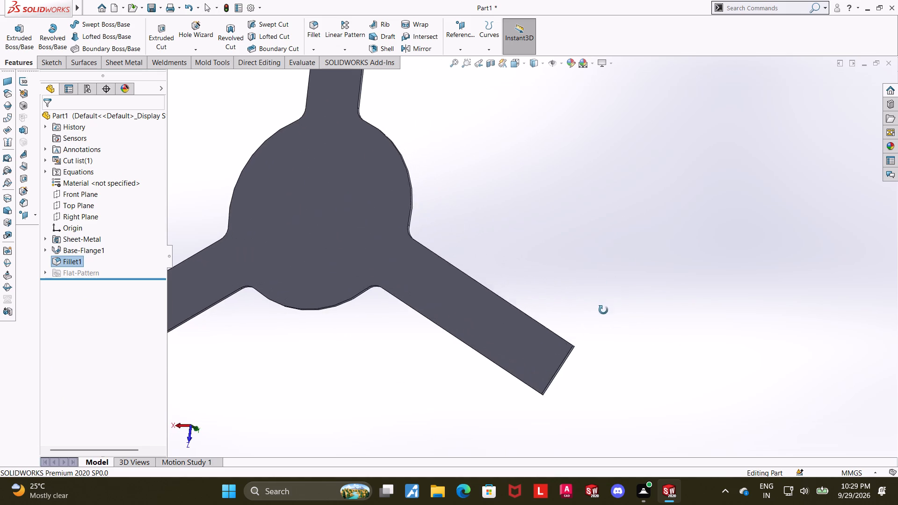
pyautogui.moveTo(603, 310); pyautogui.dragTo(611, 310, button='middle')
pyautogui.moveTo(546, 318); pyautogui.dragTo(541, 318, button='middle')
pyautogui.scroll(6, 542, 318)
pyautogui.moveTo(519, 297); pyautogui.dragTo(493, 315, button='middle')
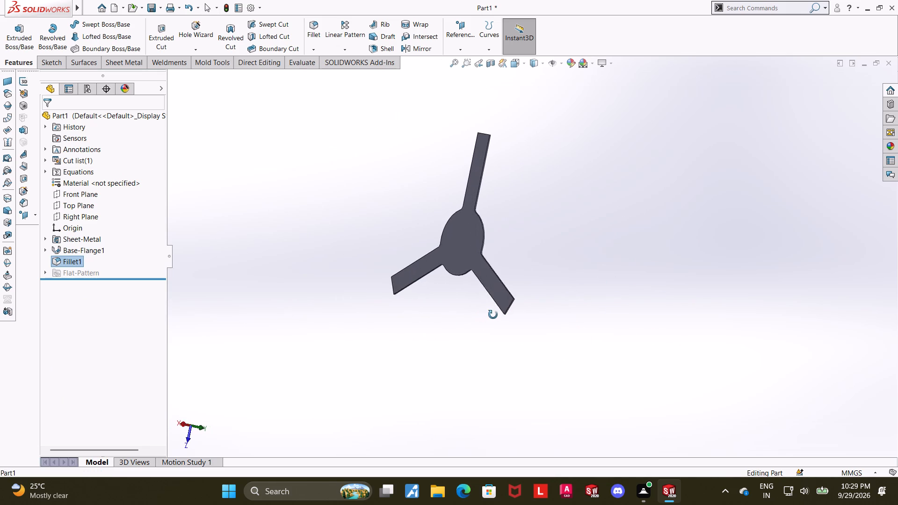
pyautogui.moveTo(493, 315); pyautogui.dragTo(497, 313, button='middle')
pyautogui.scroll(-4, 500, 266)
pyautogui.moveTo(526, 279); pyautogui.dragTo(587, 267, button='middle')
pyautogui.scroll(3, 587, 266)
pyautogui.scroll(-3, 505, 263)
pyautogui.scroll(4, 533, 268)
pyautogui.scroll(-3, 522, 271)
pyautogui.scroll(4, 532, 197)
pyautogui.scroll(-4, 532, 197)
pyautogui.moveTo(562, 251); pyautogui.dragTo(551, 246, button='middle')
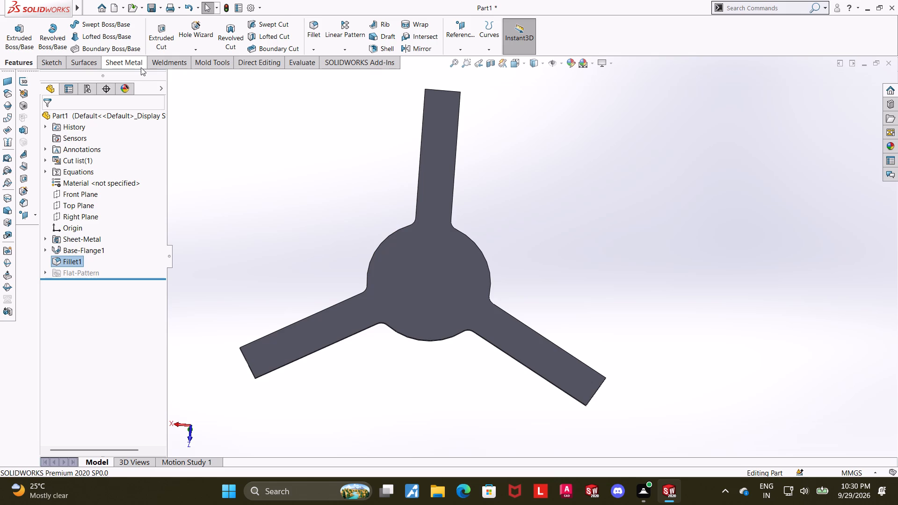
# Apply Break-Corner to the flange's flat face with 5 mm chamfers on the corners of the three arm ends.
pyautogui.click(123, 64)
pyautogui.click(268, 51)
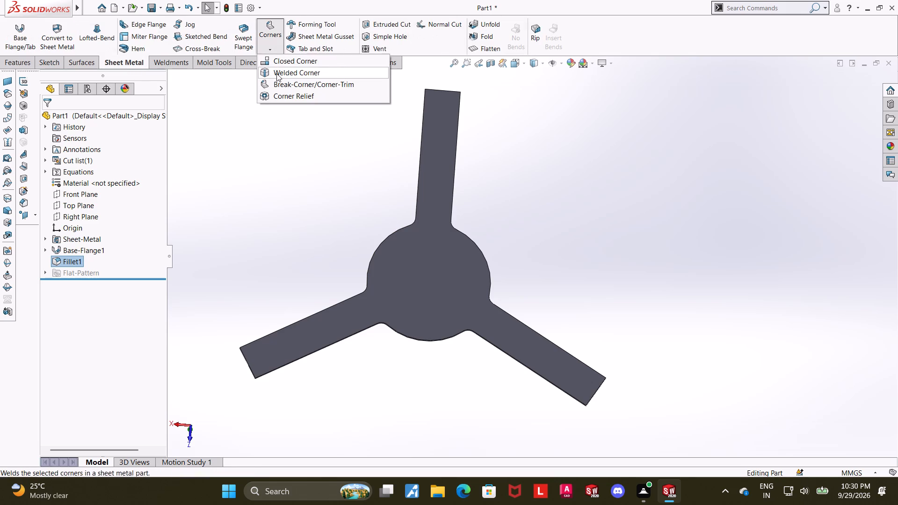
pyautogui.click(279, 82)
pyautogui.click(435, 309)
pyautogui.moveTo(603, 247); pyautogui.dragTo(593, 217, button='middle')
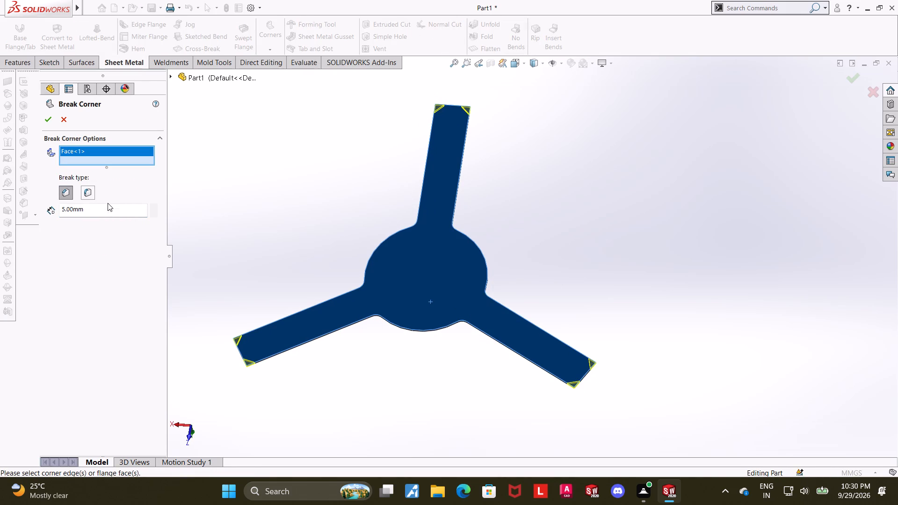
pyautogui.click(44, 119)
pyautogui.click(688, 274)
# Examine the chamfered arm ends and the overall flange shape from several angles.
pyautogui.moveTo(664, 349); pyautogui.dragTo(670, 331, button='middle')
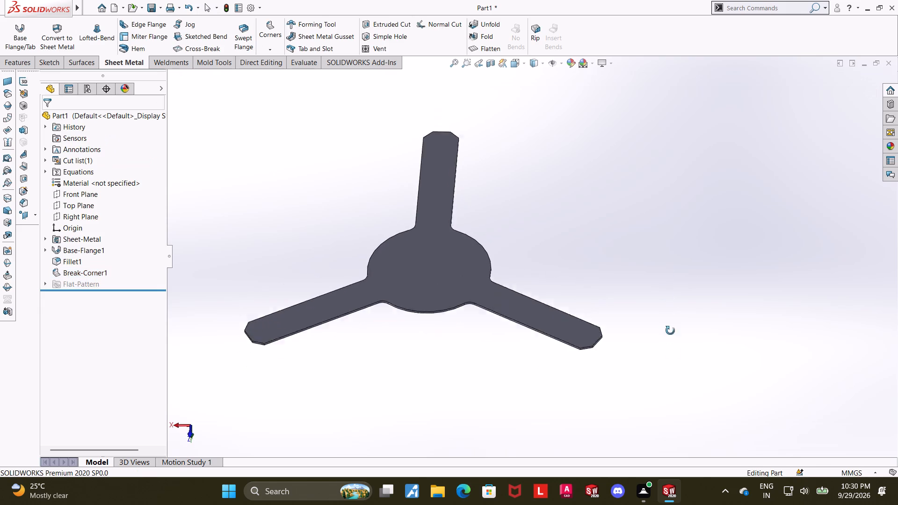
pyautogui.moveTo(670, 331); pyautogui.dragTo(672, 356, button='middle')
pyautogui.scroll(-3, 290, 353)
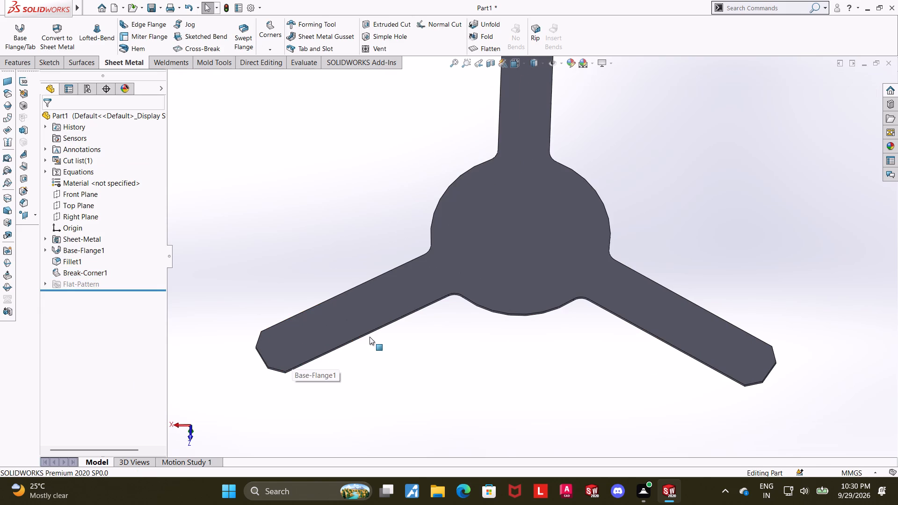
pyautogui.scroll(-2, 365, 342)
pyautogui.scroll(6, 341, 355)
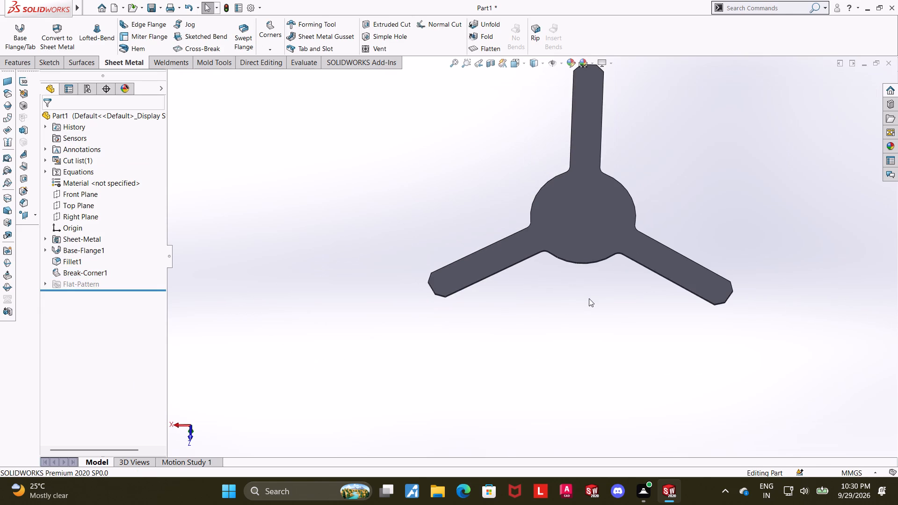
pyautogui.scroll(5, 589, 298)
pyautogui.scroll(-2, 595, 206)
pyautogui.moveTo(575, 235); pyautogui.dragTo(560, 315, button='middle')
pyautogui.scroll(-2, 558, 285)
pyautogui.moveTo(519, 324); pyautogui.dragTo(526, 300, button='middle')
pyautogui.click(627, 270)
pyautogui.moveTo(567, 305); pyautogui.dragTo(570, 212, button='middle')
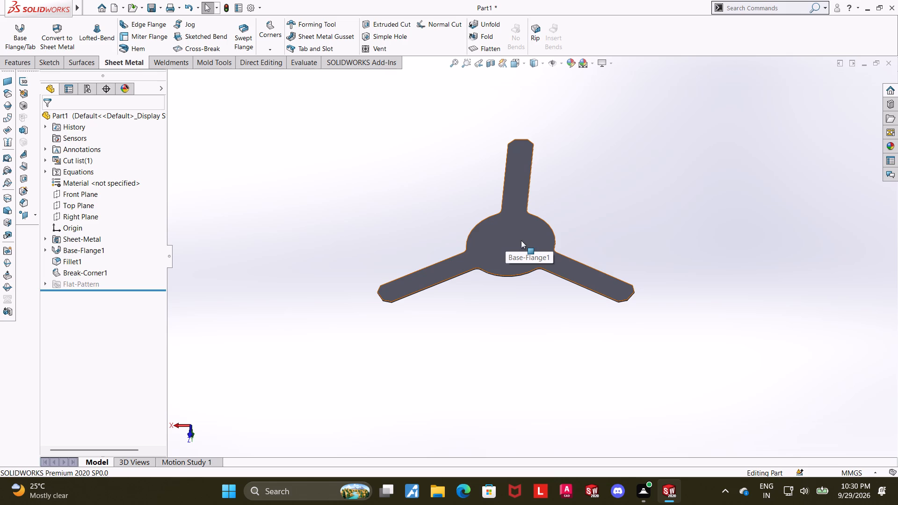
pyautogui.click(738, 195)
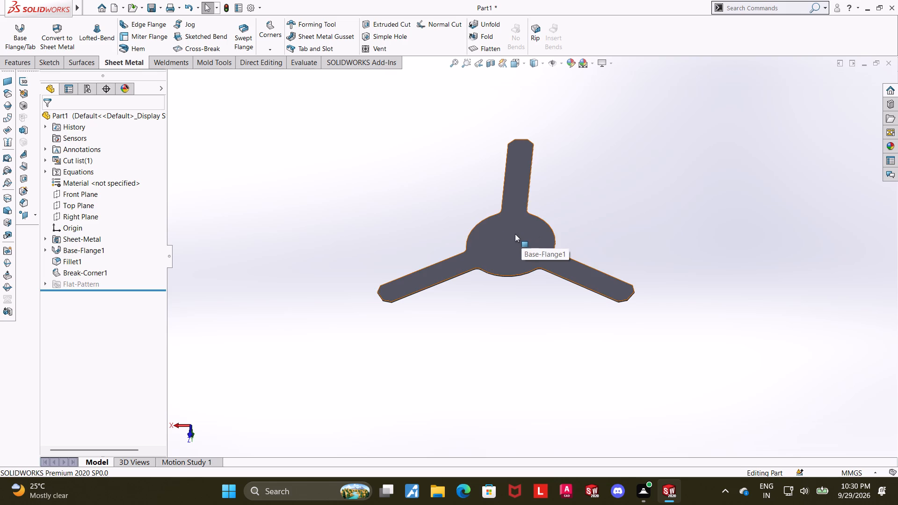
# Start a Hole Wizard countersink hole with the ISO standard and CTSK Flat ISO 7046-1 type, viewing the flange's flat face head-on.
pyautogui.click(22, 64)
pyautogui.click(204, 29)
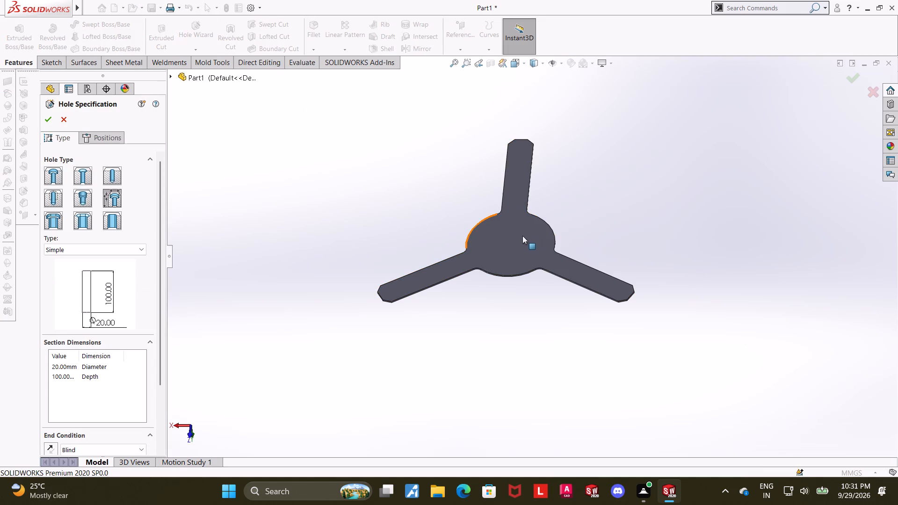
pyautogui.click(514, 57)
pyautogui.click(434, 229)
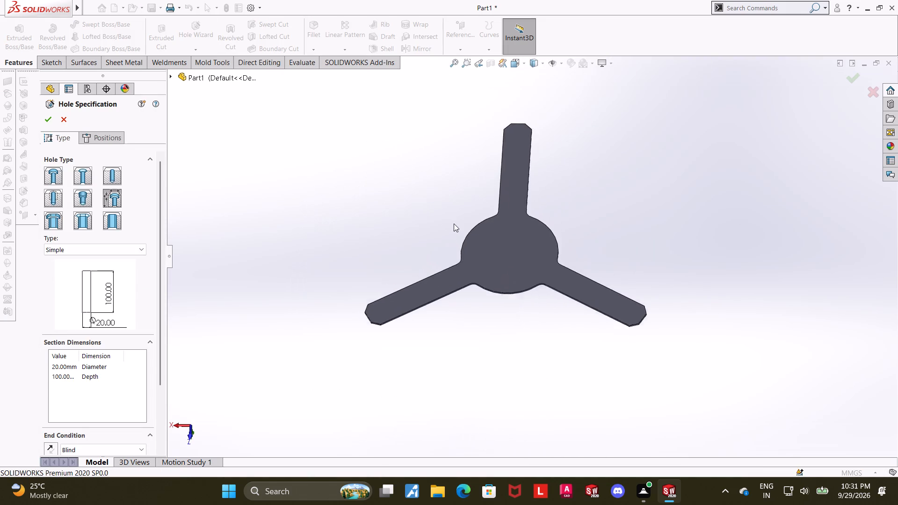
pyautogui.scroll(-2, 564, 91)
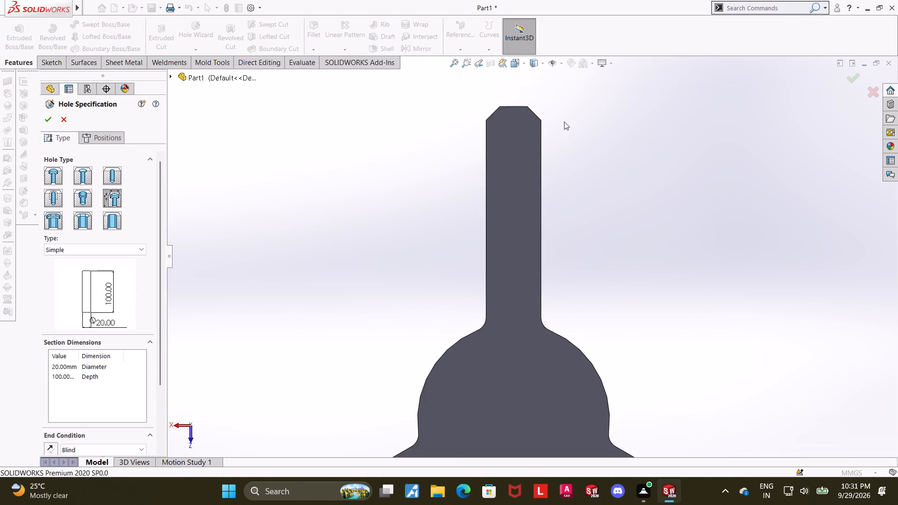
pyautogui.scroll(5, 568, 141)
pyautogui.scroll(-3, 593, 267)
pyautogui.scroll(5, 537, 348)
pyautogui.scroll(-2, 548, 323)
pyautogui.scroll(-2, 509, 159)
pyautogui.scroll(2, 665, 363)
pyautogui.scroll(-2, 667, 364)
pyautogui.scroll(2, 497, 306)
pyautogui.scroll(-1, 496, 296)
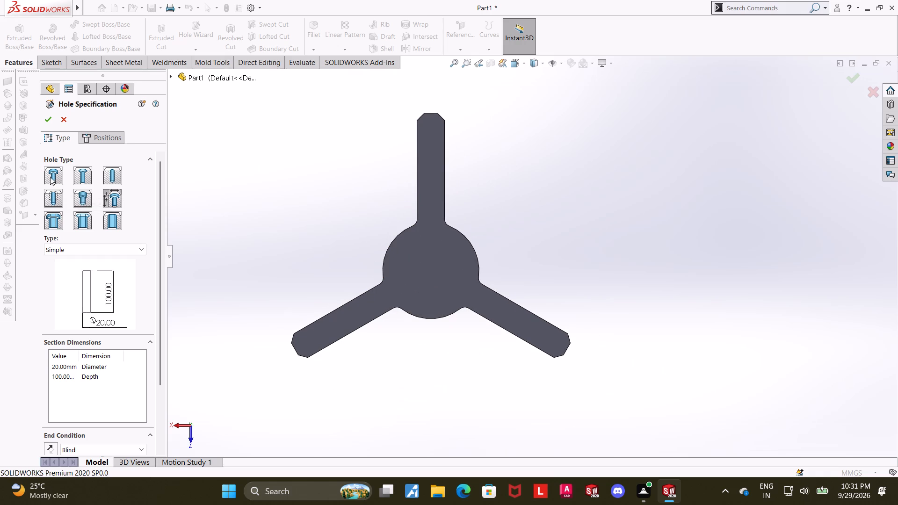
pyautogui.click(85, 179)
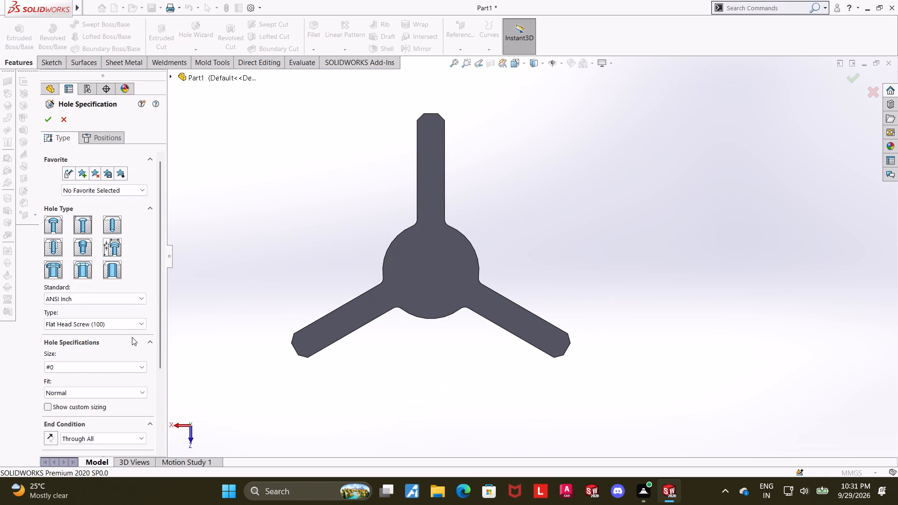
pyautogui.click(98, 301)
pyautogui.click(77, 317)
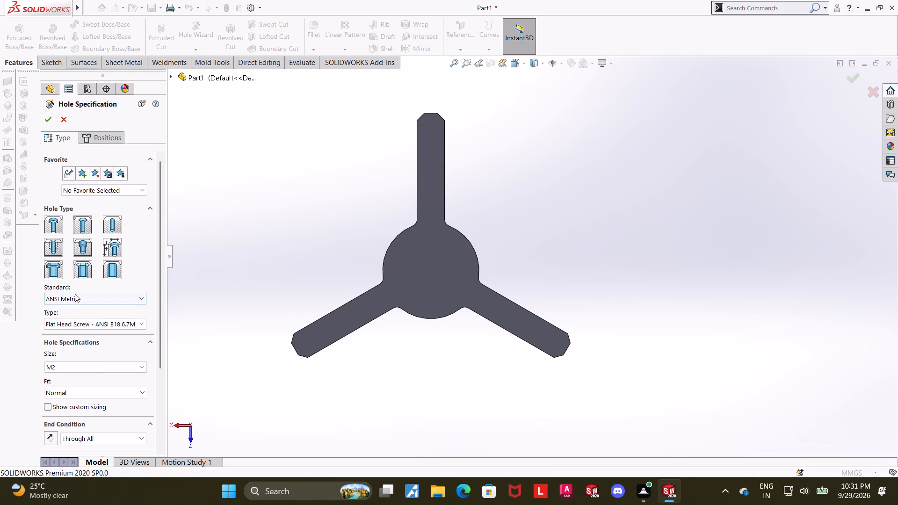
pyautogui.click(75, 294)
pyautogui.click(62, 355)
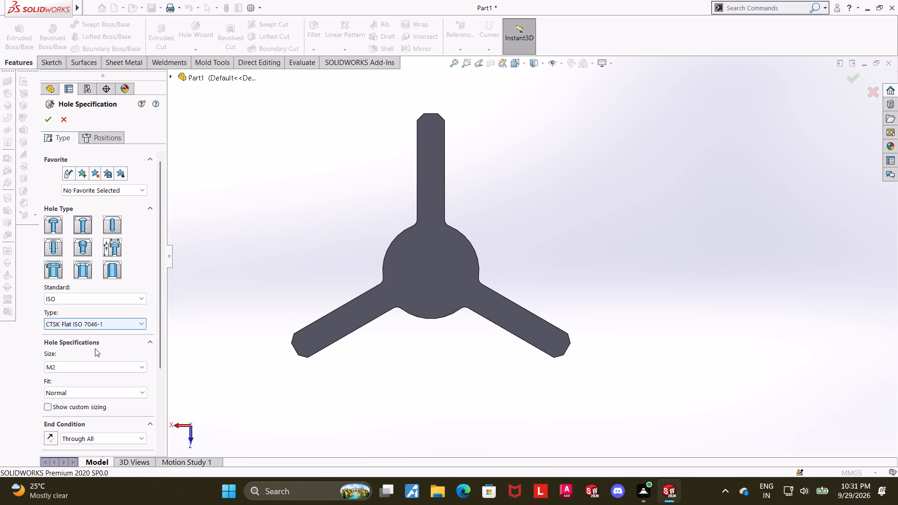
# Set the countersink hole's size to M5 with a Close fit and show its custom sizing.
pyautogui.click(93, 361)
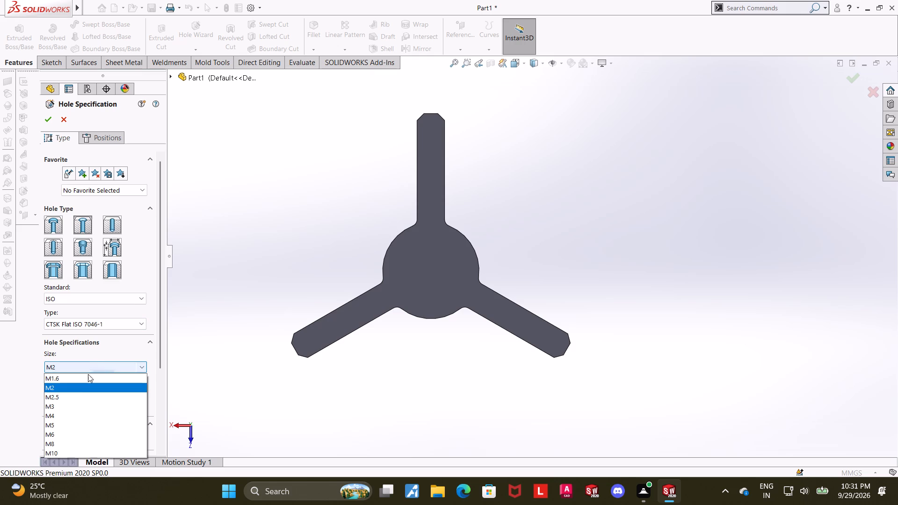
pyautogui.click(59, 426)
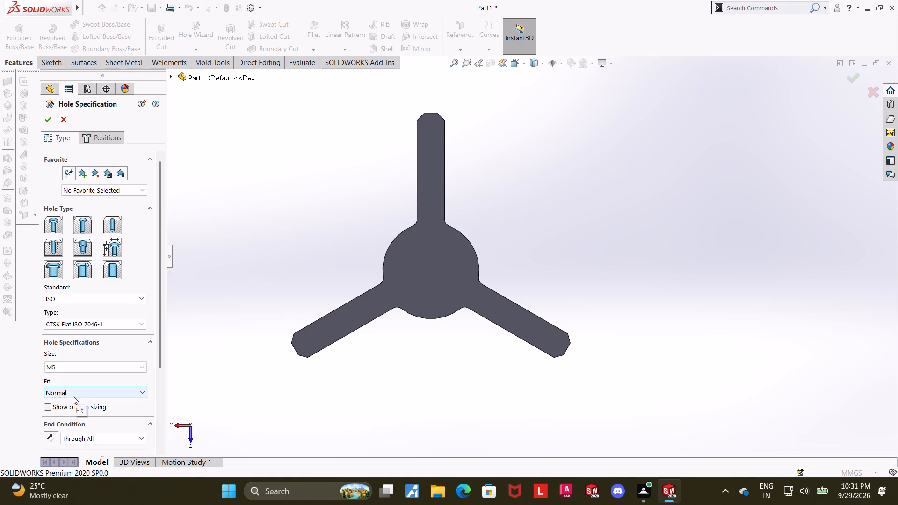
pyautogui.click(73, 396)
pyautogui.click(72, 404)
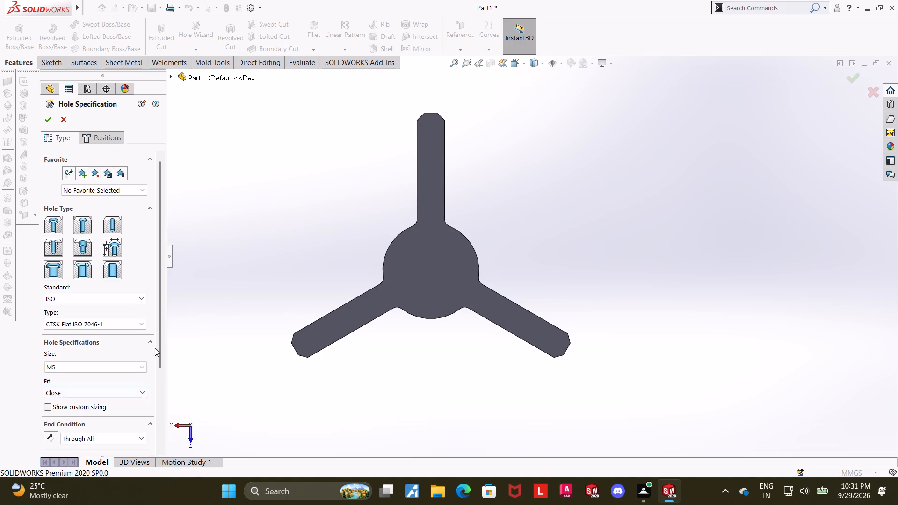
pyautogui.moveTo(161, 353); pyautogui.dragTo(163, 433)
pyautogui.click(47, 296)
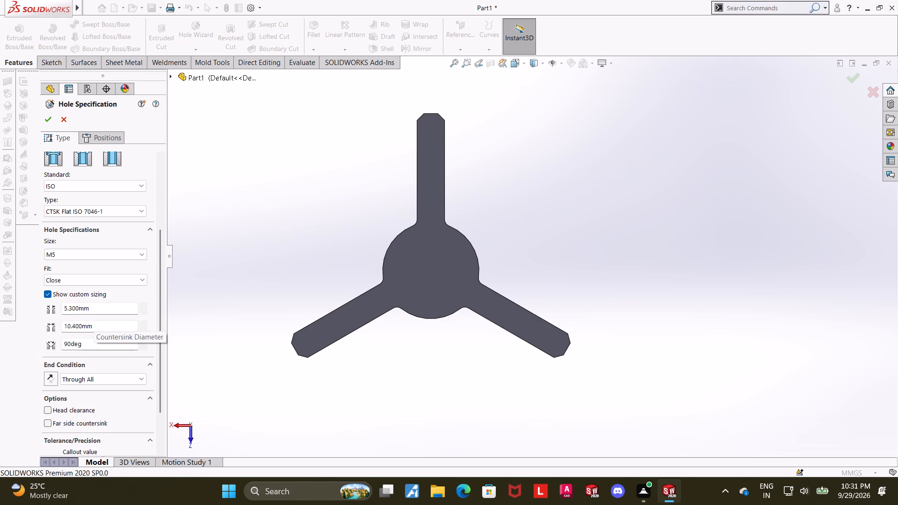
# Set the countersink hole's end condition to Blind, with the depth measured up to the shoulder.
pyautogui.click(101, 380)
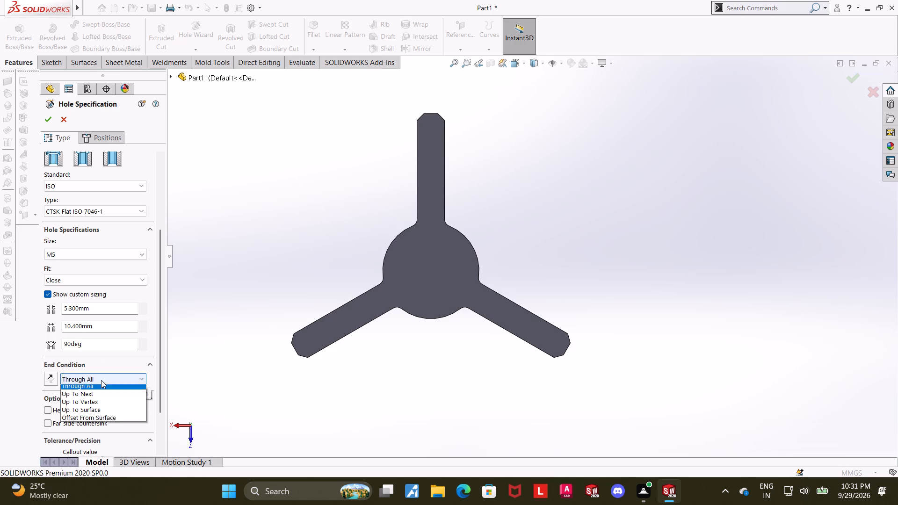
pyautogui.click(97, 389)
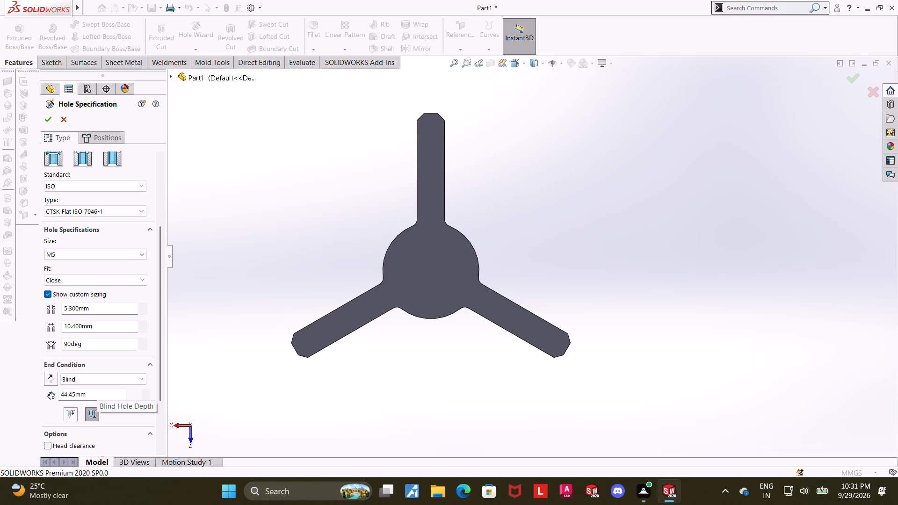
pyautogui.moveTo(162, 384); pyautogui.dragTo(162, 387)
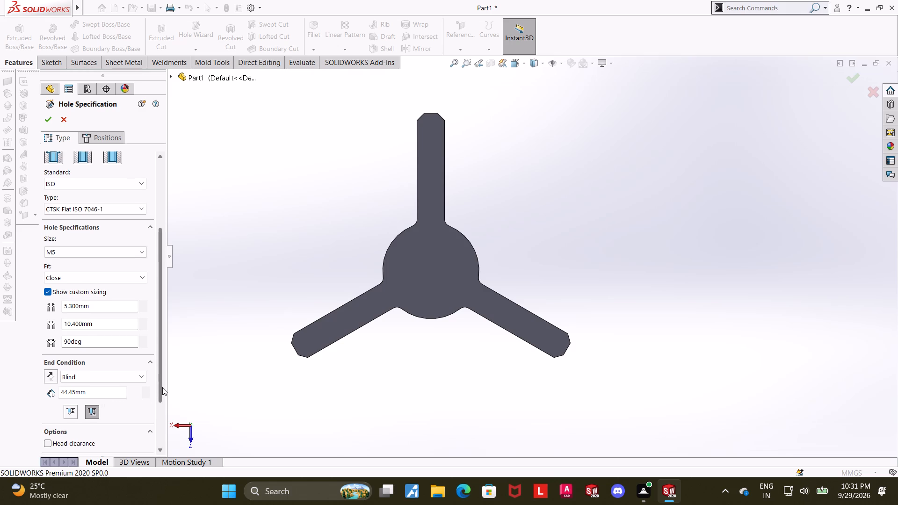
pyautogui.moveTo(162, 387); pyautogui.dragTo(164, 409)
pyautogui.click(67, 372)
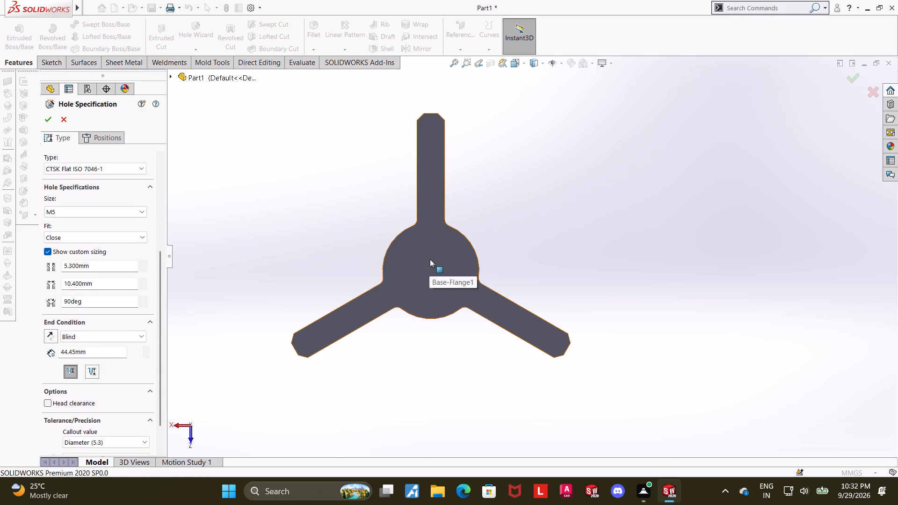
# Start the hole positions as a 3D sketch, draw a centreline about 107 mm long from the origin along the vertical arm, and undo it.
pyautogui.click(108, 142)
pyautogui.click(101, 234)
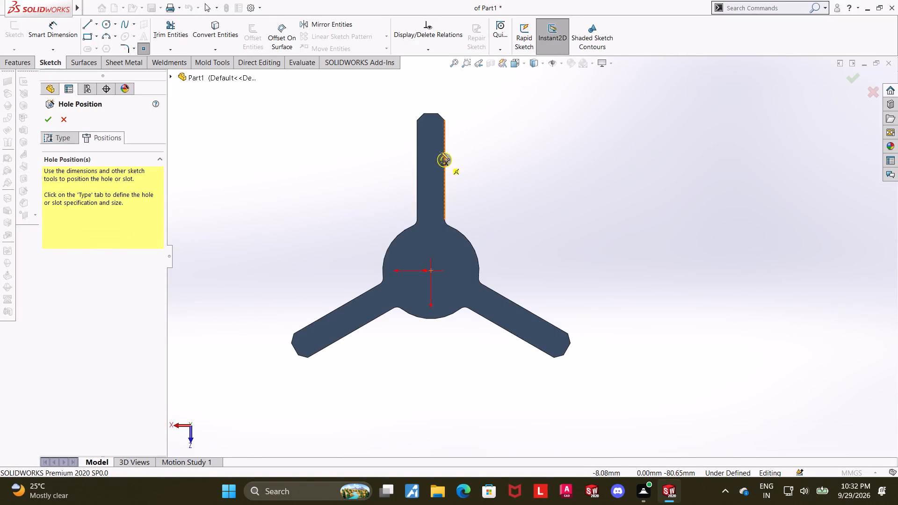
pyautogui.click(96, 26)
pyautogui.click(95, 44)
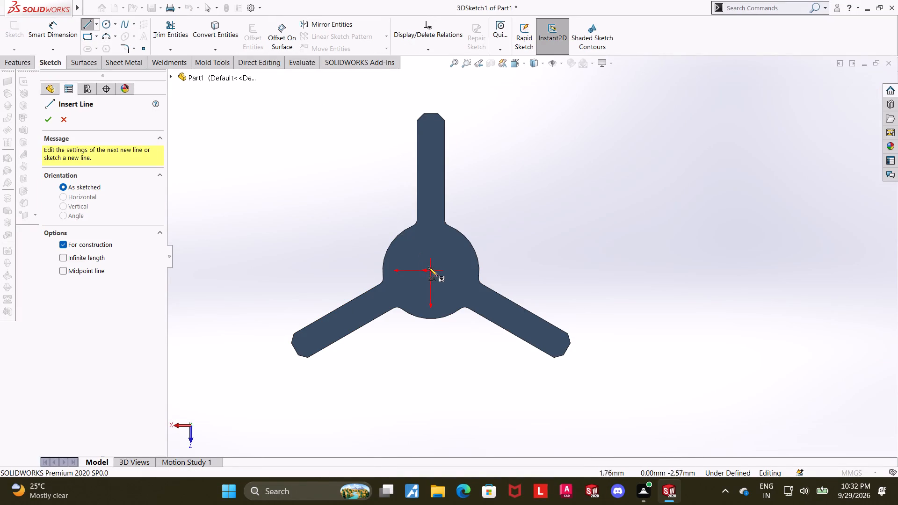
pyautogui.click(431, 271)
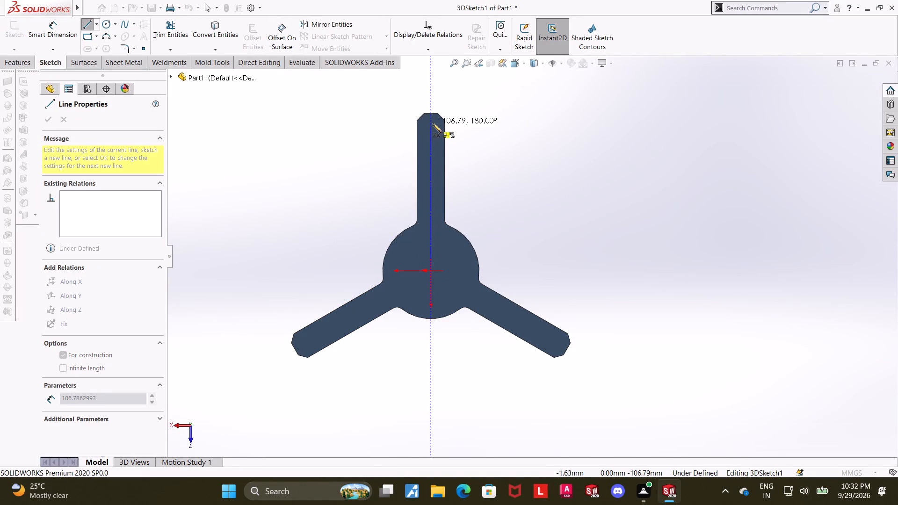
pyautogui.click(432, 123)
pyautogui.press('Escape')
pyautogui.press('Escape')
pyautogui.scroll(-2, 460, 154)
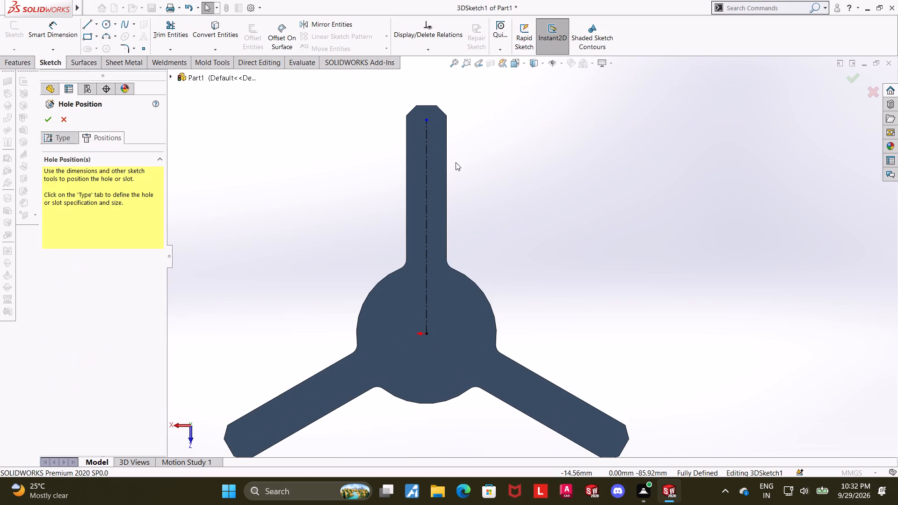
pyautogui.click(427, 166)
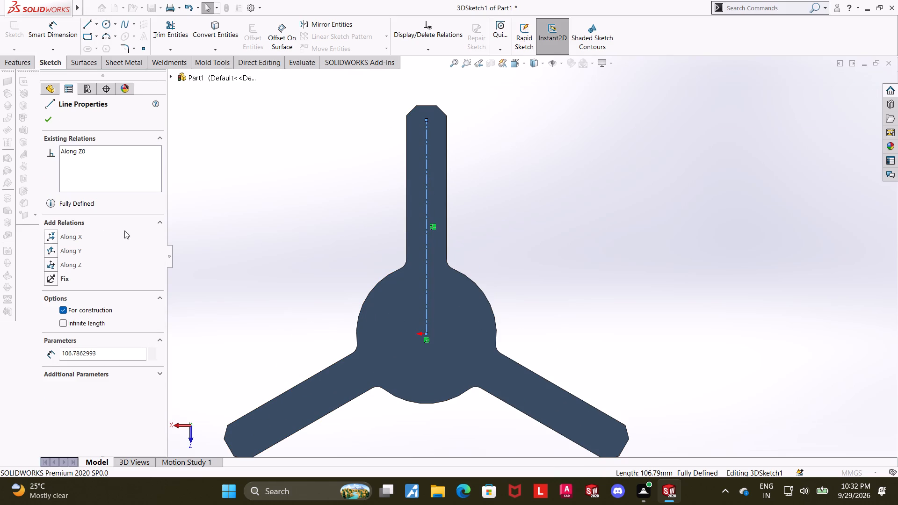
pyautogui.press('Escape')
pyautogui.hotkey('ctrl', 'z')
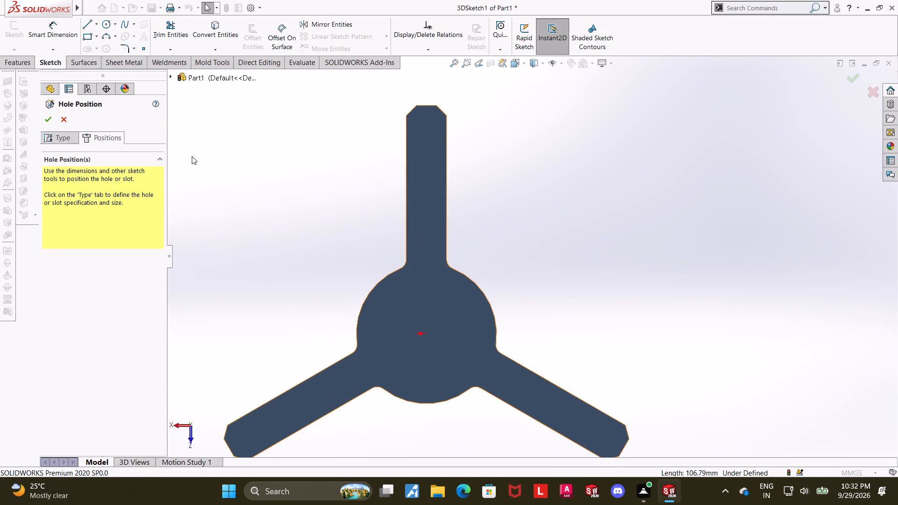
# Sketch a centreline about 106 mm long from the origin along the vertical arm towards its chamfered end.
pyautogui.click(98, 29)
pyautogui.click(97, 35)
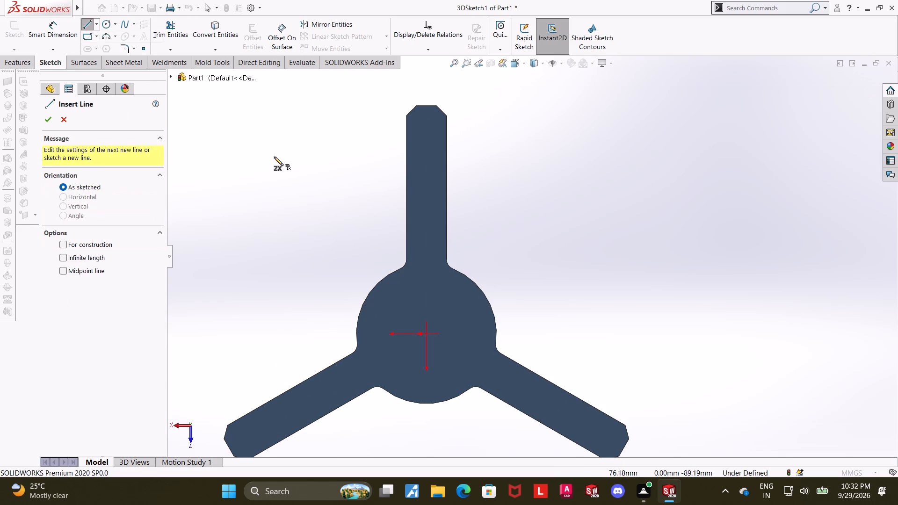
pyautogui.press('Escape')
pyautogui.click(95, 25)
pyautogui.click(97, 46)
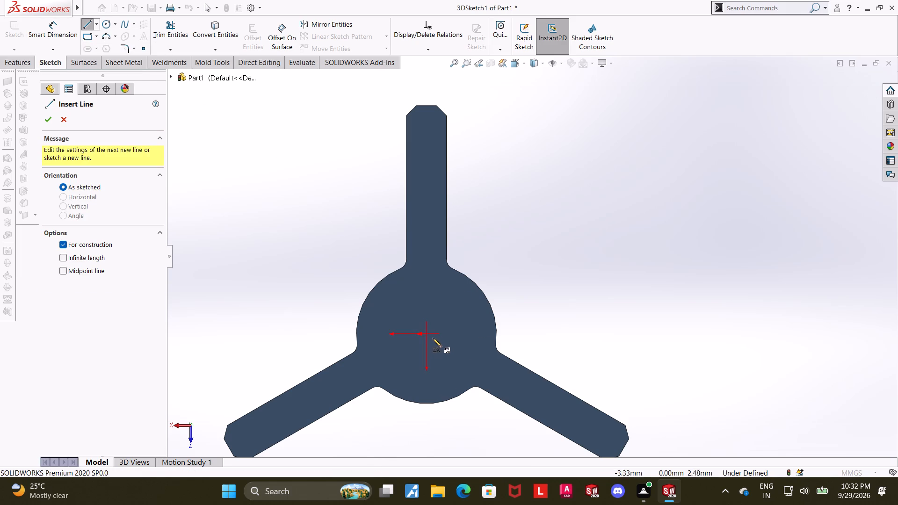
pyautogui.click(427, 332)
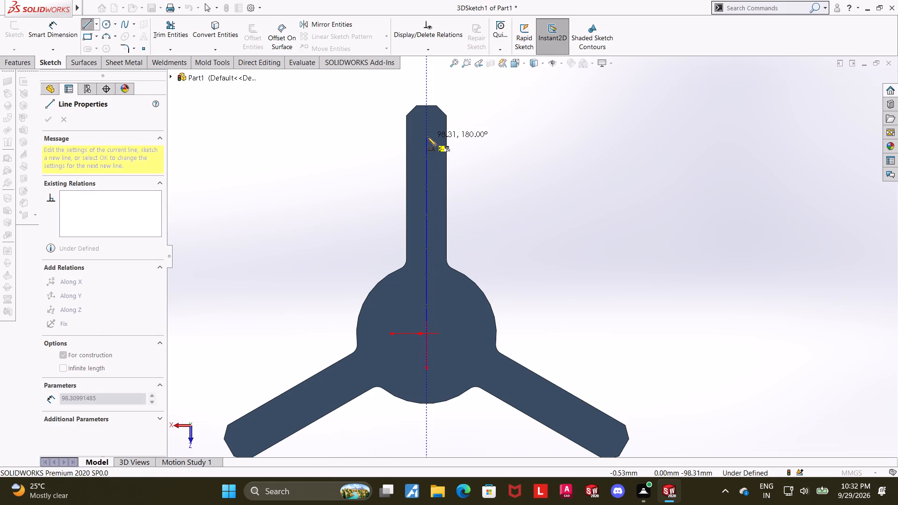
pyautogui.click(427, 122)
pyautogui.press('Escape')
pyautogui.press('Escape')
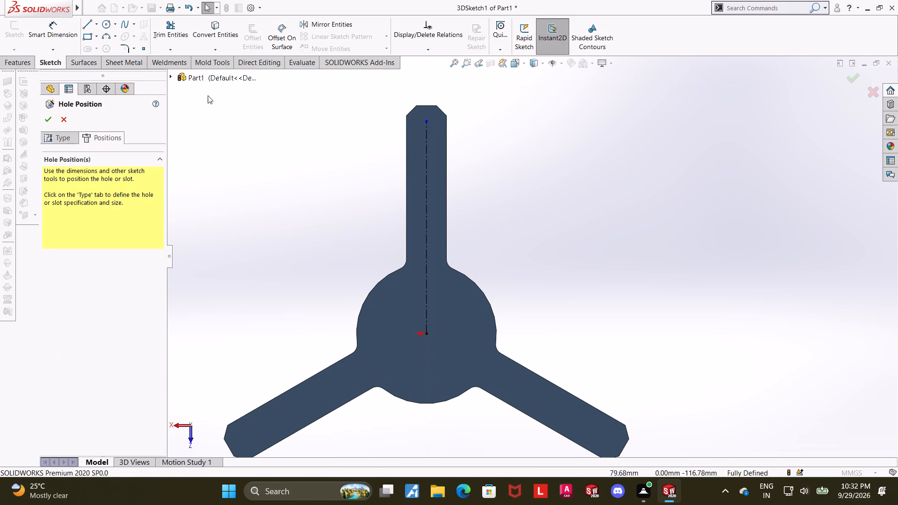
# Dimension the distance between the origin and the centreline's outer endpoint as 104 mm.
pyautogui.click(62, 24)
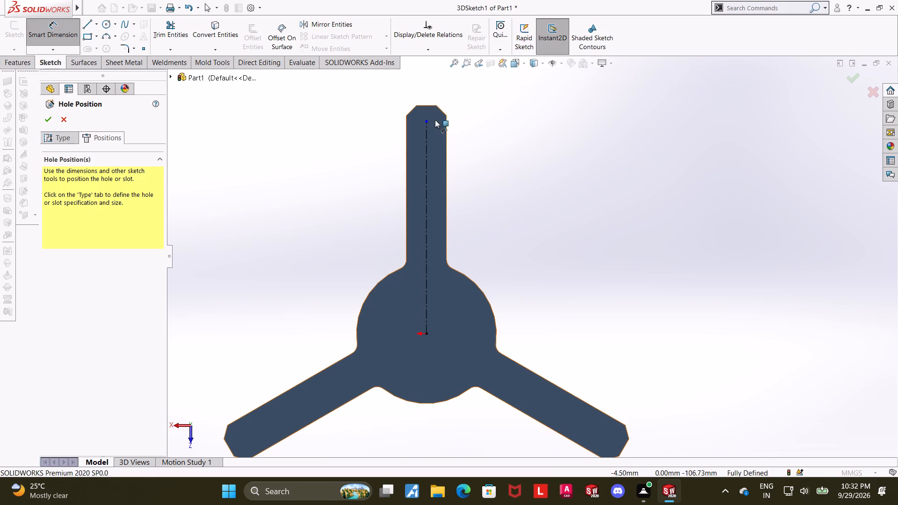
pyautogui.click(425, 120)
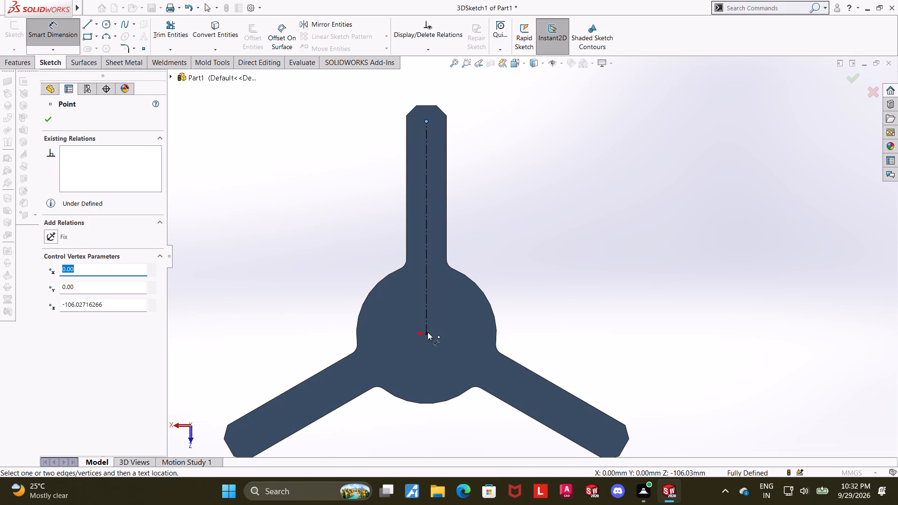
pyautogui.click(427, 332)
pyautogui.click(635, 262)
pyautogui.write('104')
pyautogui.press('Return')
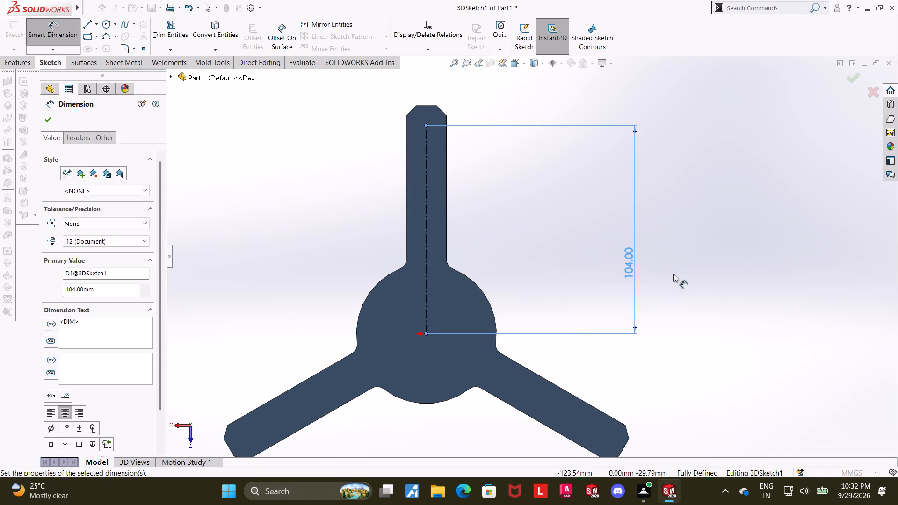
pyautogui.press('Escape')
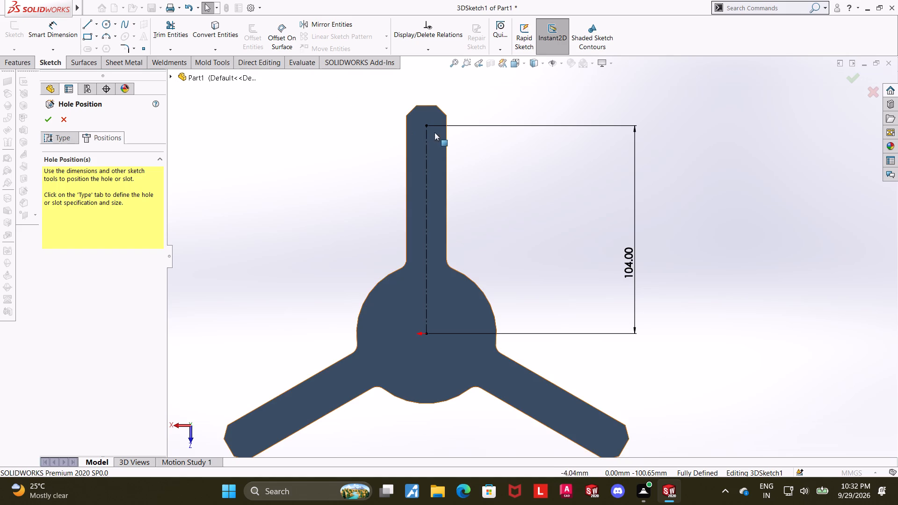
# Restart the hole positioning as a 3D sketch and place one countersink hole near the vertical arm's end, about 104 mm from the origin.
pyautogui.click(65, 136)
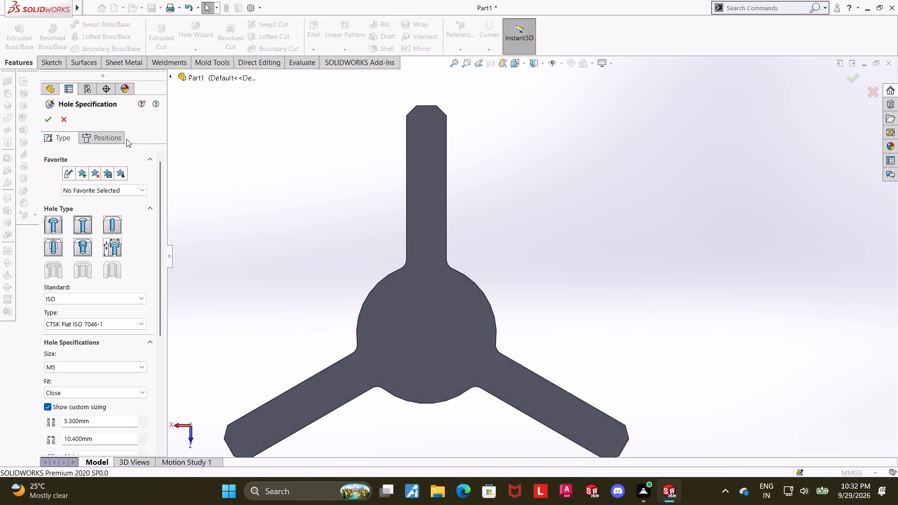
pyautogui.click(126, 139)
pyautogui.click(116, 138)
pyautogui.click(101, 236)
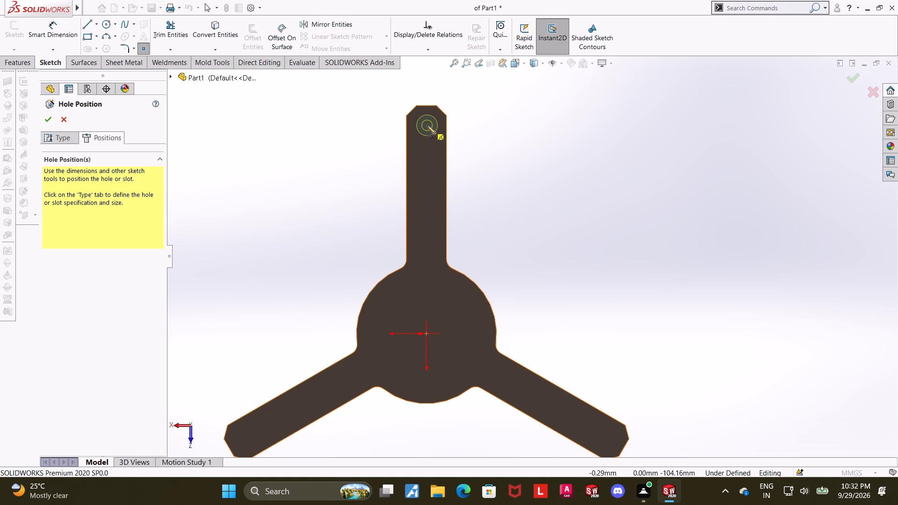
pyautogui.click(427, 125)
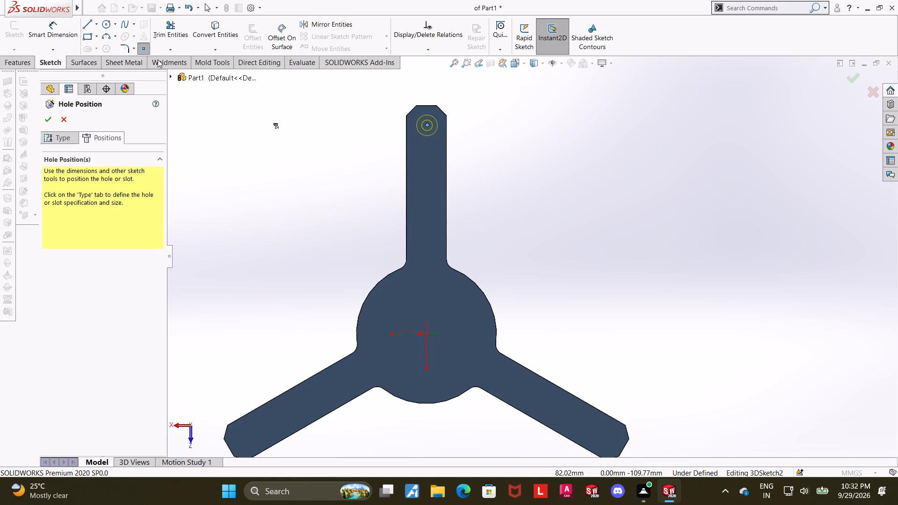
# Draw a centreline about 98 mm long from the origin along the vertical arm, ending just short of the hole's centre.
pyautogui.click(95, 24)
pyautogui.click(97, 44)
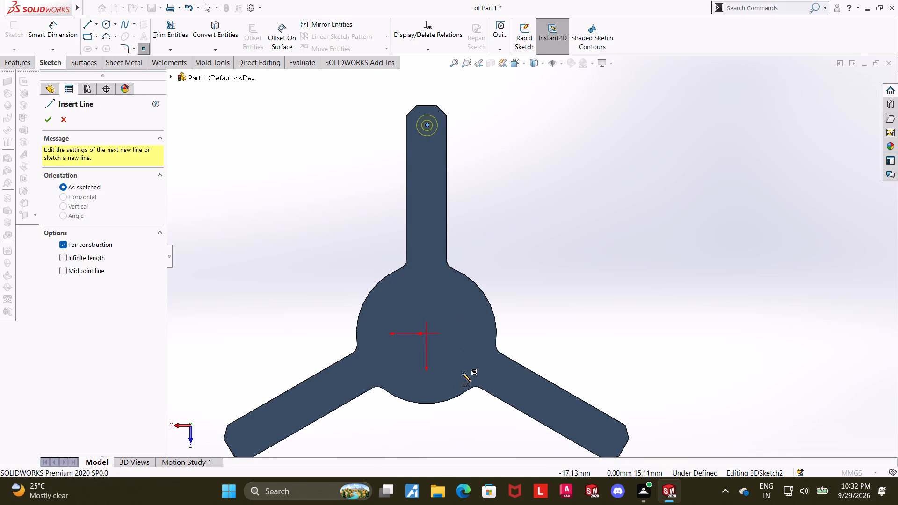
pyautogui.click(427, 335)
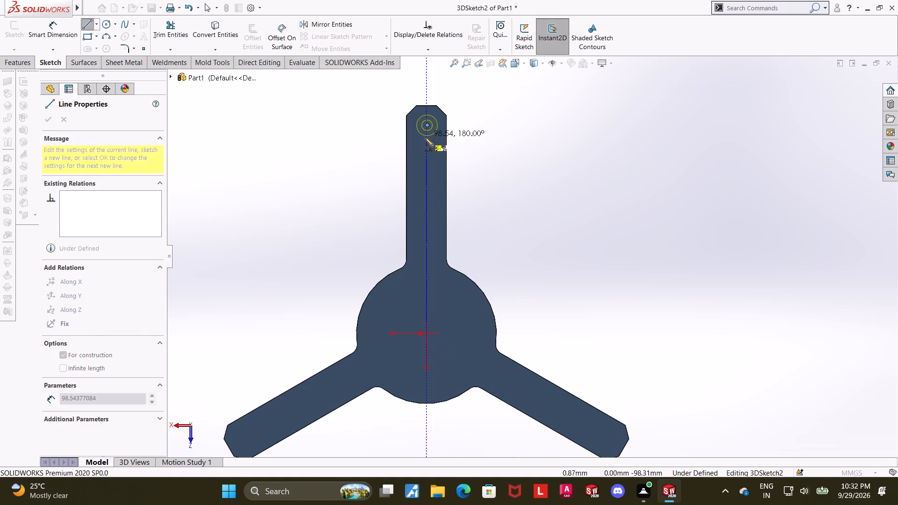
pyautogui.click(426, 137)
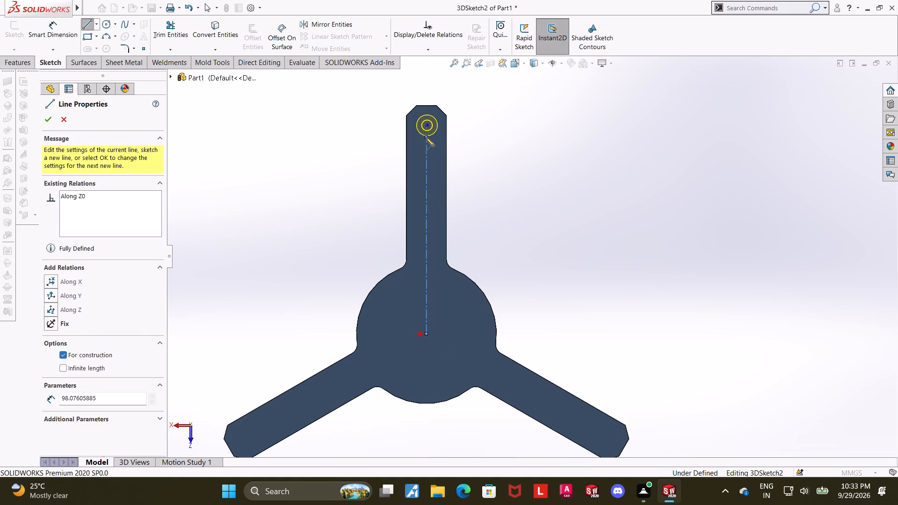
pyautogui.press('Escape')
pyautogui.scroll(-4, 433, 130)
pyautogui.press('Escape')
# Relate the hole's centre point to the centreline's outer endpoint with Along Y, deleting the Coincident and Along X relations tried first.
pyautogui.click(448, 155)
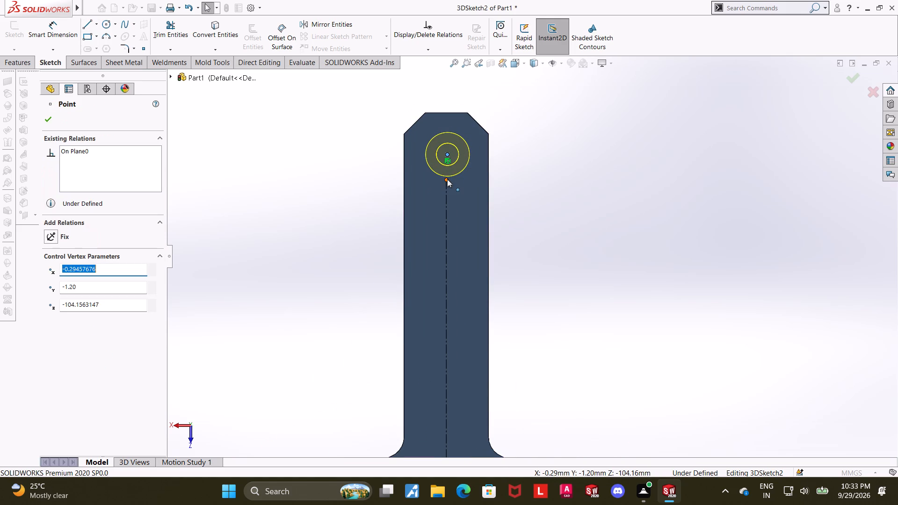
pyautogui.keyDown('ctrl'); pyautogui.click(447, 179); pyautogui.keyUp('ctrl')
pyautogui.click(56, 323)
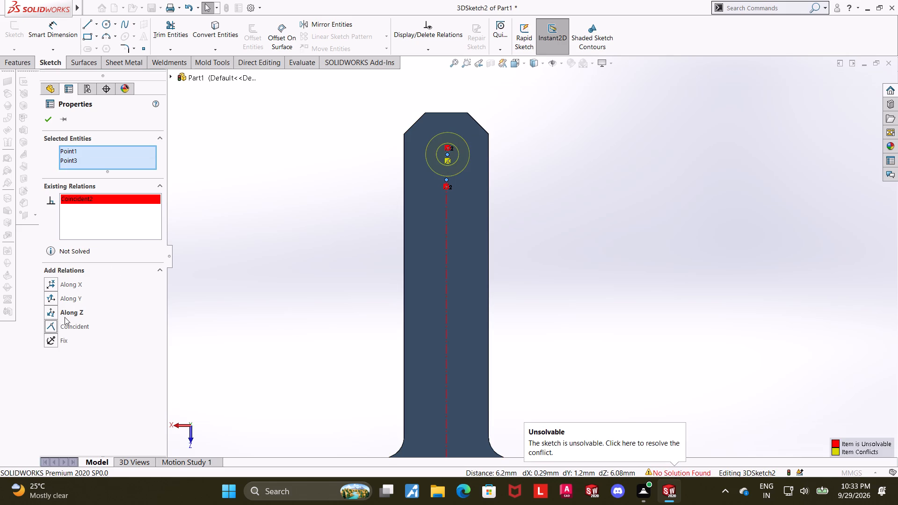
pyautogui.rightClick(101, 197)
pyautogui.click(120, 216)
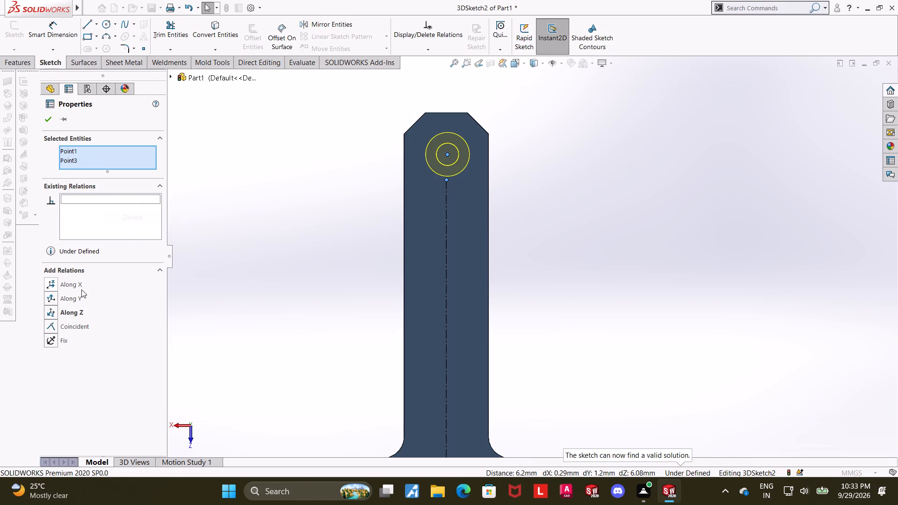
pyautogui.click(50, 282)
pyautogui.rightClick(90, 200)
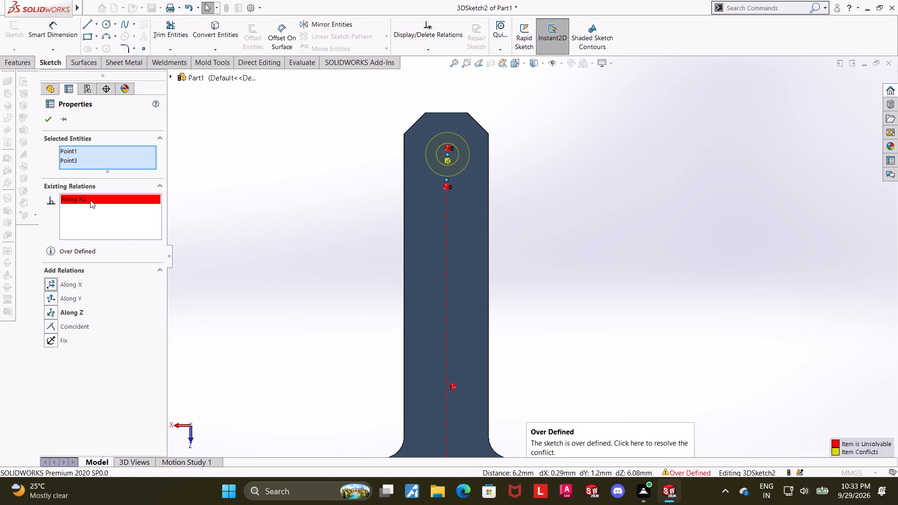
pyautogui.click(118, 216)
pyautogui.click(51, 301)
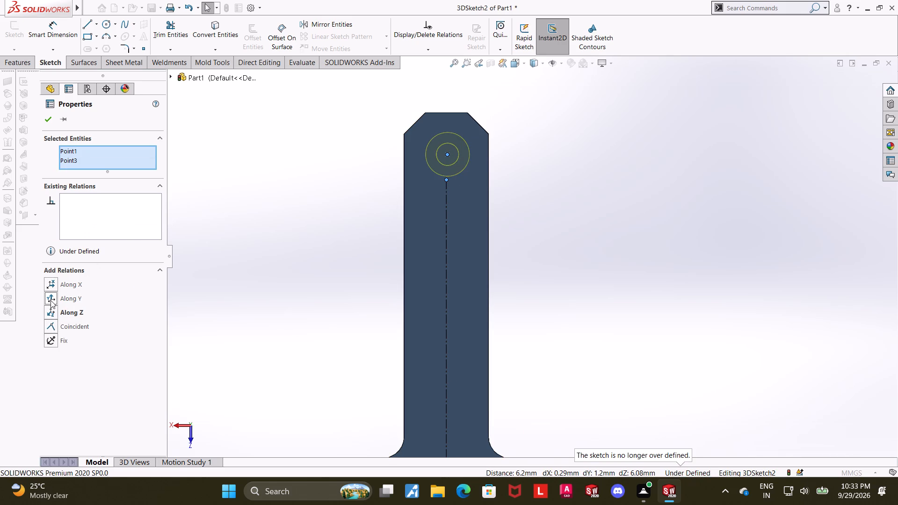
# Dimension the centreline's length as 104 mm and finish the M5 countersink hole.
pyautogui.scroll(3, 635, 276)
pyautogui.click(54, 35)
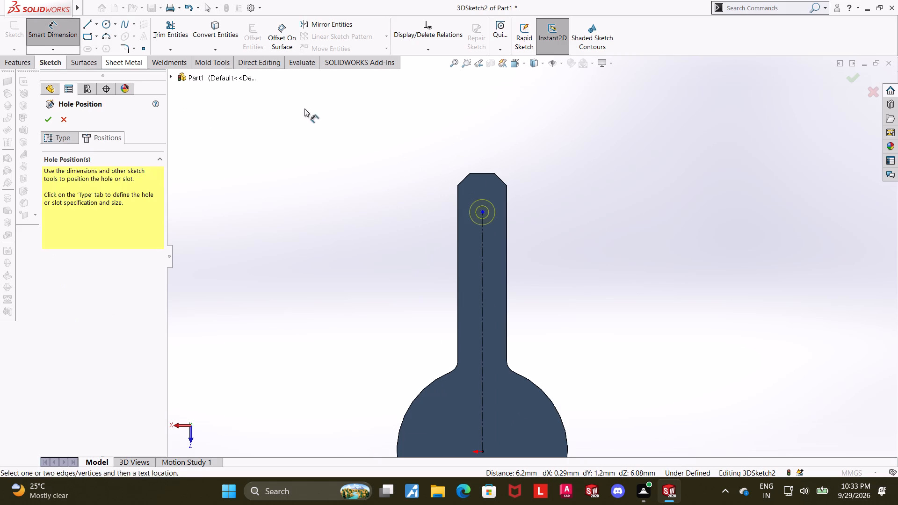
pyautogui.click(485, 209)
pyautogui.scroll(4, 484, 210)
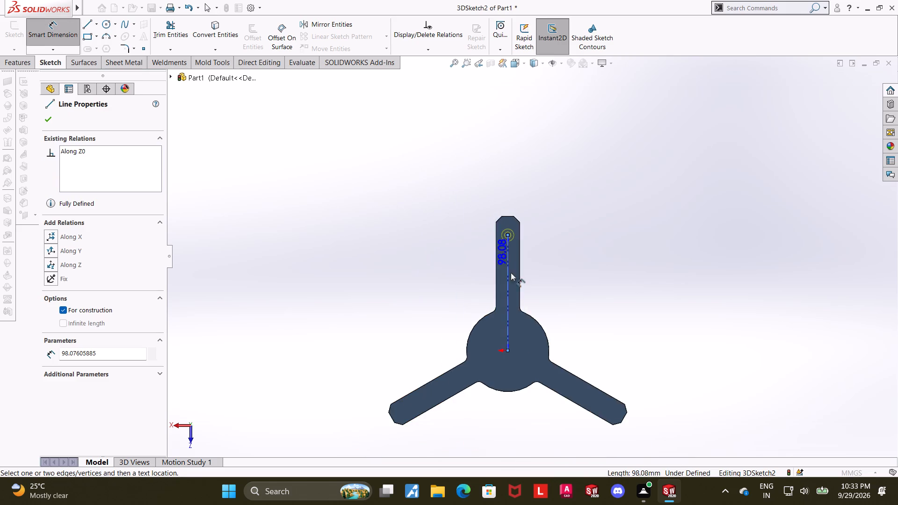
pyautogui.click(605, 312)
pyautogui.write('11')
pyautogui.press('BackSpace')
pyautogui.write('04')
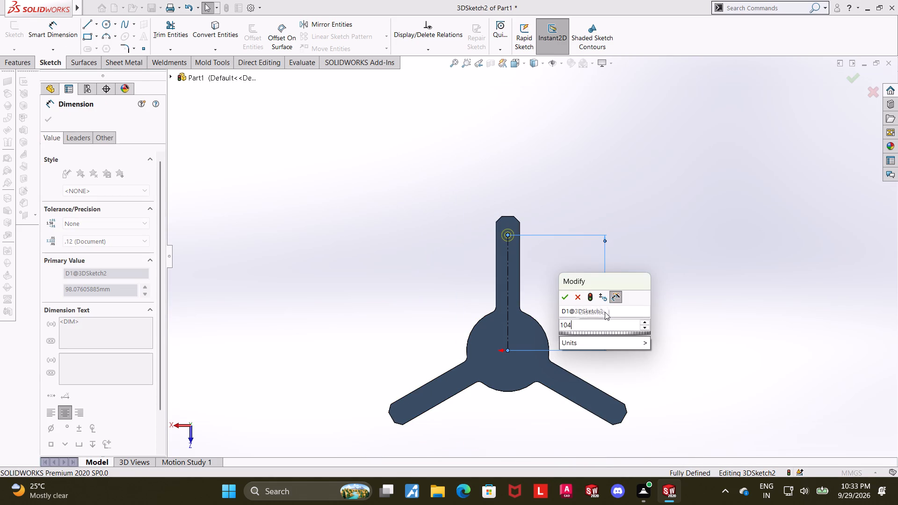
pyautogui.press('Return')
pyautogui.press('Escape')
pyautogui.press('Escape')
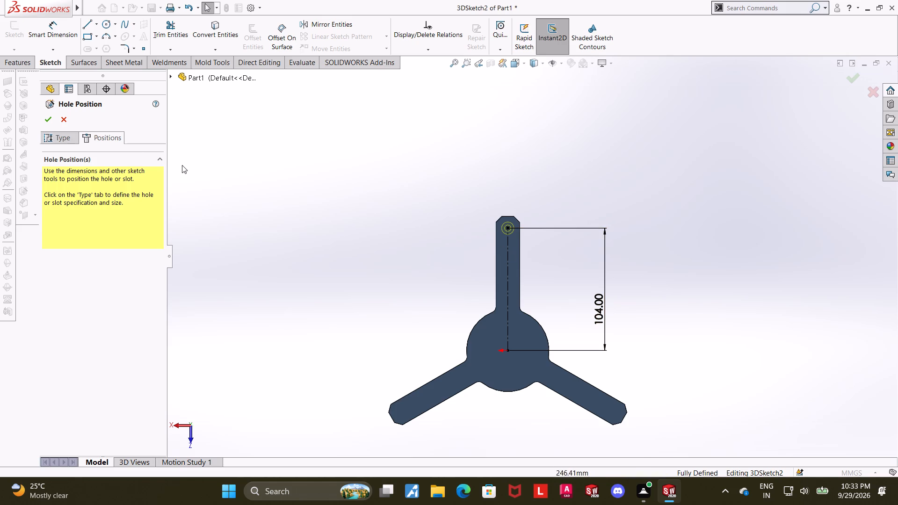
pyautogui.click(45, 117)
# Circular-pattern the M5 countersink hole about the hub's round edge, with 3 equally spaced instances over 360 degrees.
pyautogui.moveTo(668, 301); pyautogui.dragTo(666, 216, button='middle')
pyautogui.scroll(1, 666, 216)
pyautogui.click(672, 238)
pyautogui.moveTo(668, 314); pyautogui.dragTo(659, 313, button='middle')
pyautogui.scroll(-2, 660, 311)
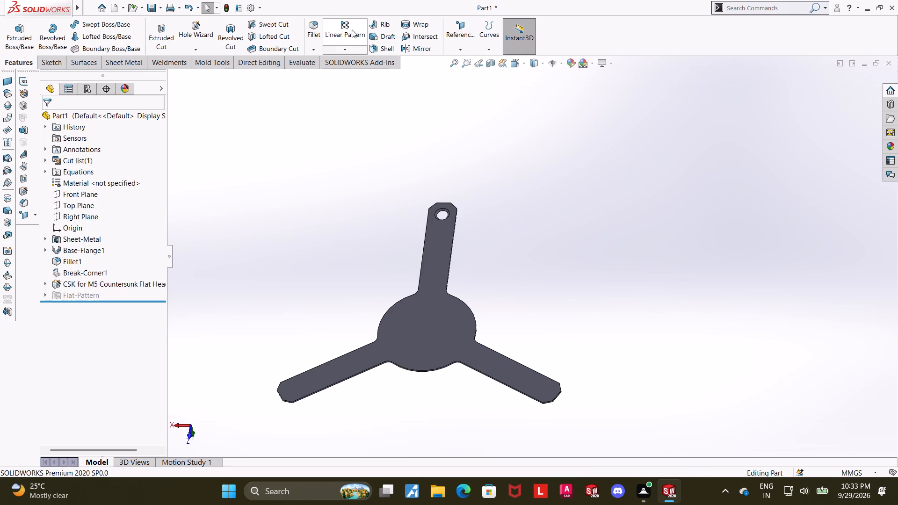
pyautogui.click(353, 47)
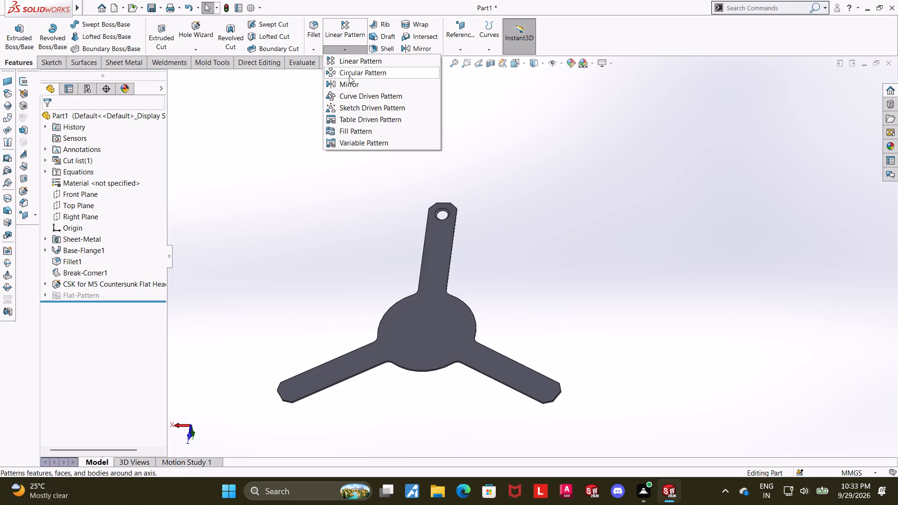
pyautogui.click(349, 76)
pyautogui.middleClick(508, 311)
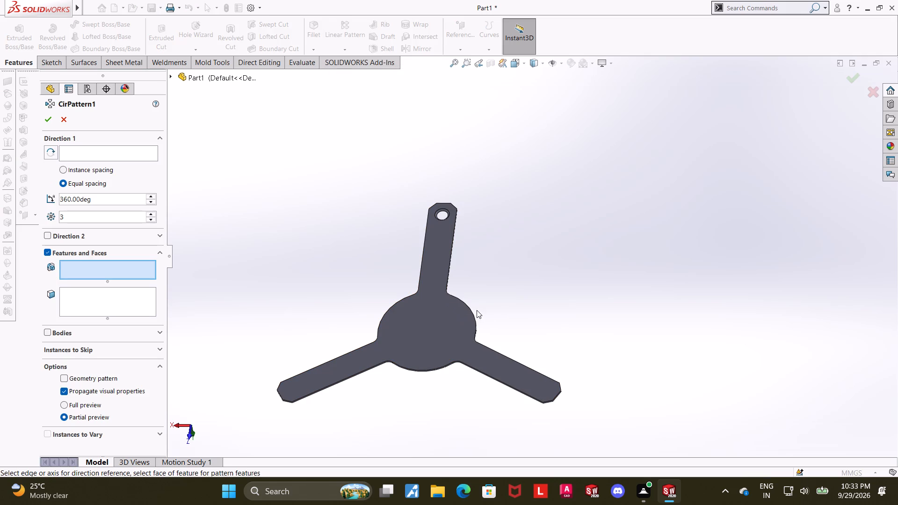
pyautogui.scroll(-2, 468, 312)
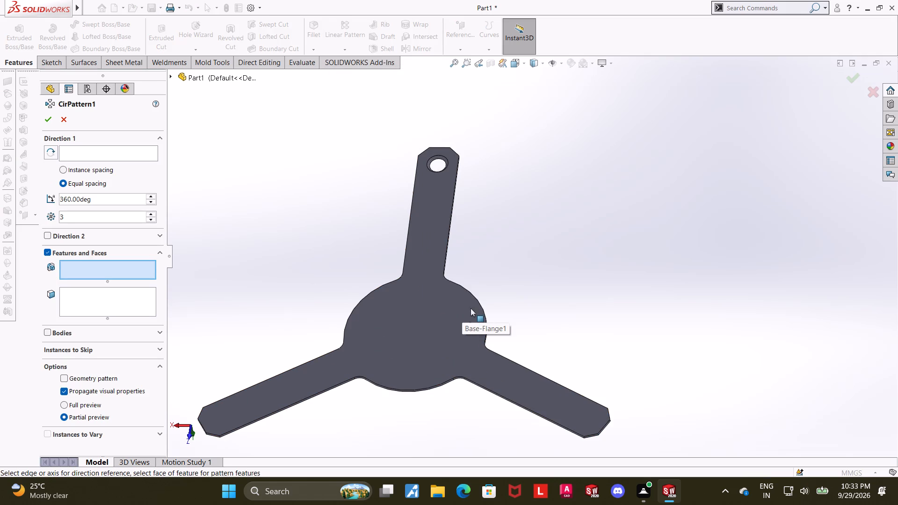
pyautogui.click(471, 294)
pyautogui.middleClick(485, 284)
pyautogui.click(173, 75)
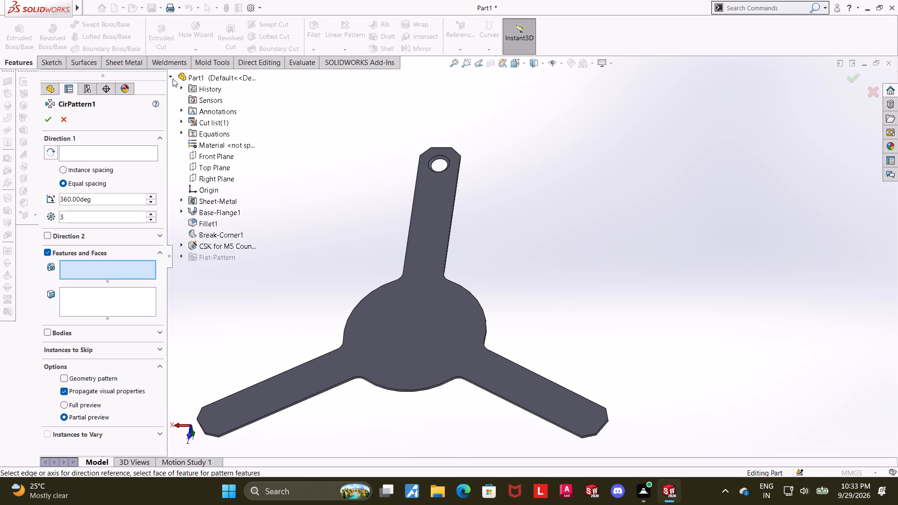
pyautogui.click(203, 242)
pyautogui.click(86, 152)
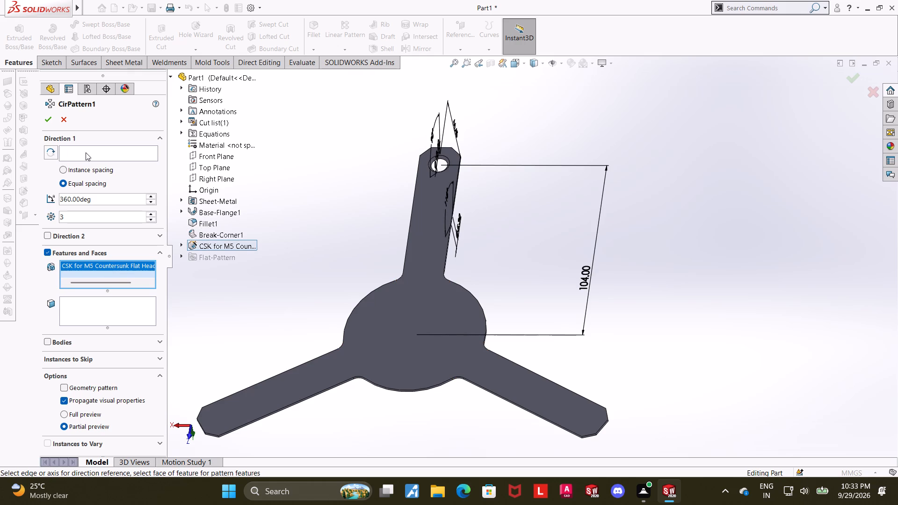
pyautogui.click(468, 292)
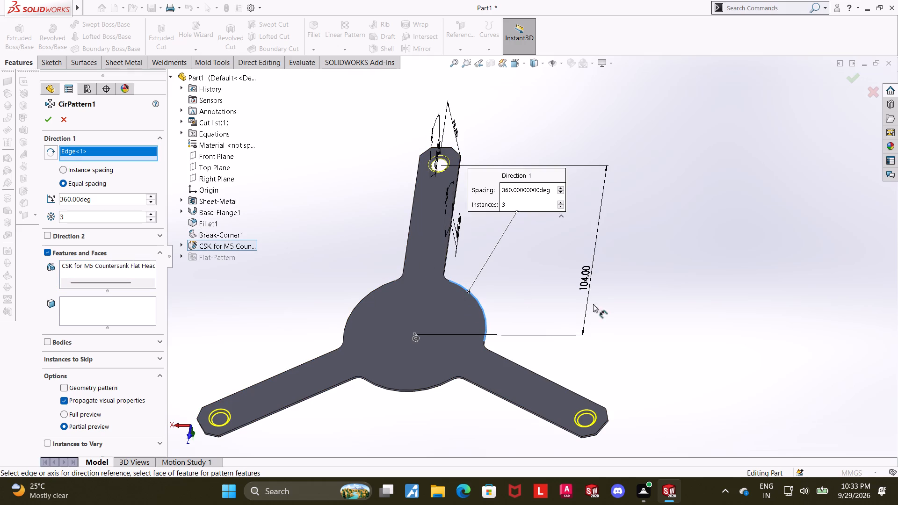
pyautogui.click(49, 122)
pyautogui.click(759, 287)
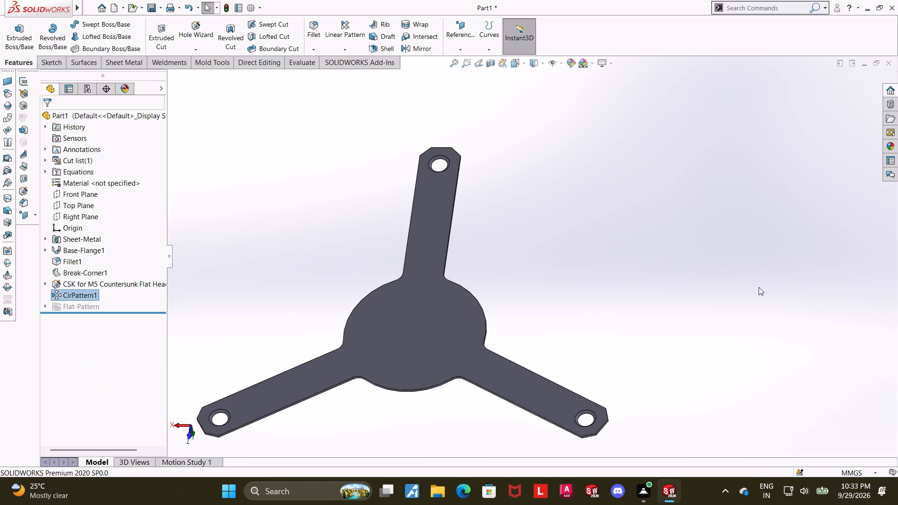
# Start a sketch on the flange's flat face and draw a straight line across the vertical arm's full width, about 46 mm from the origin.
pyautogui.scroll(3, 673, 250)
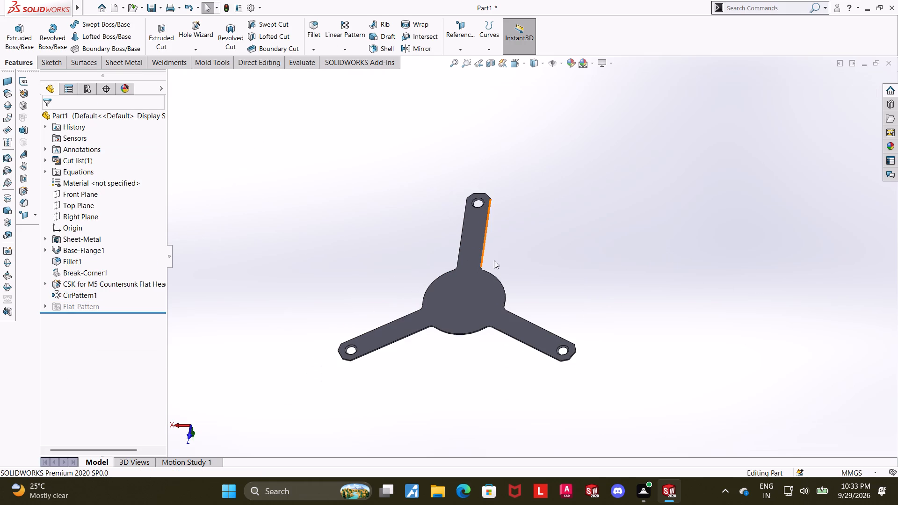
pyautogui.scroll(-1, 572, 253)
pyautogui.click(434, 291)
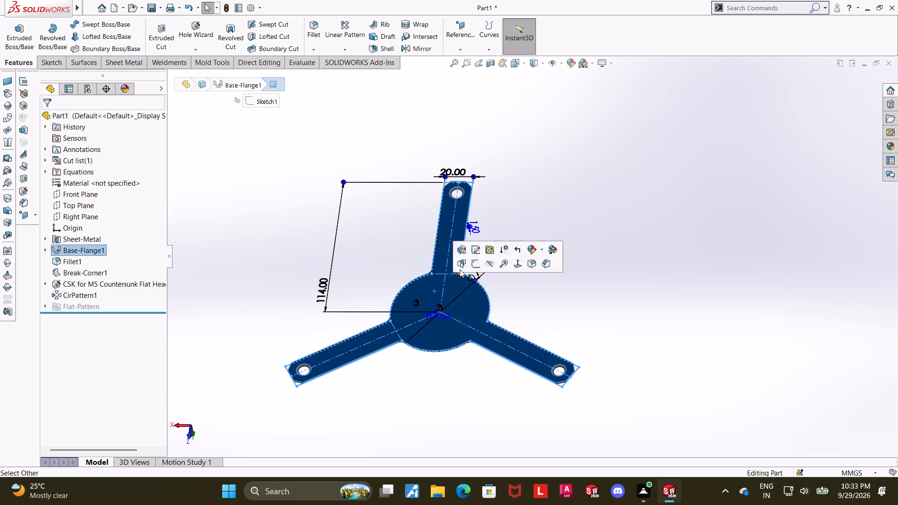
pyautogui.click(474, 266)
pyautogui.click(75, 318)
pyautogui.click(100, 308)
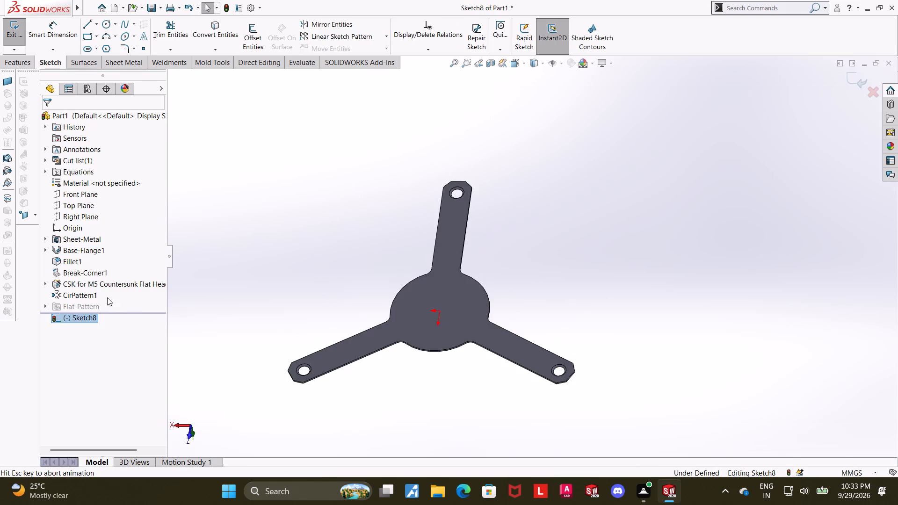
pyautogui.click(85, 21)
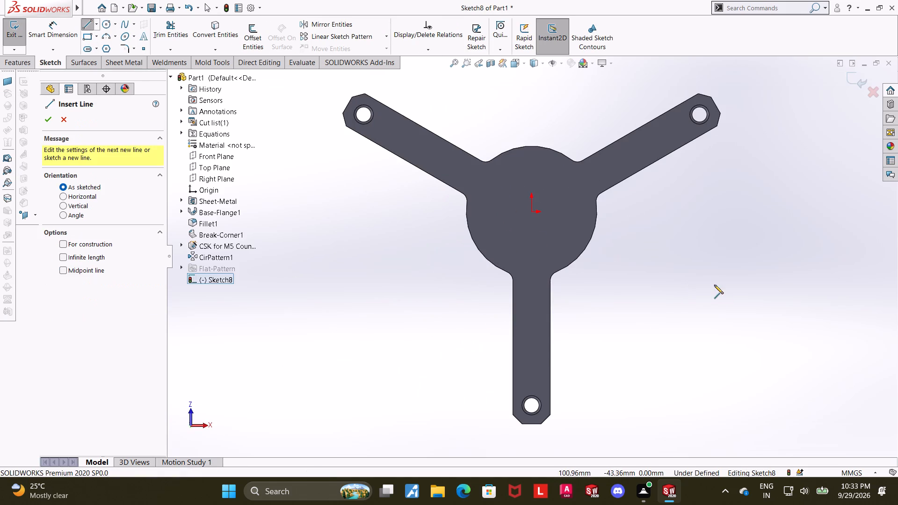
pyautogui.click(513, 297)
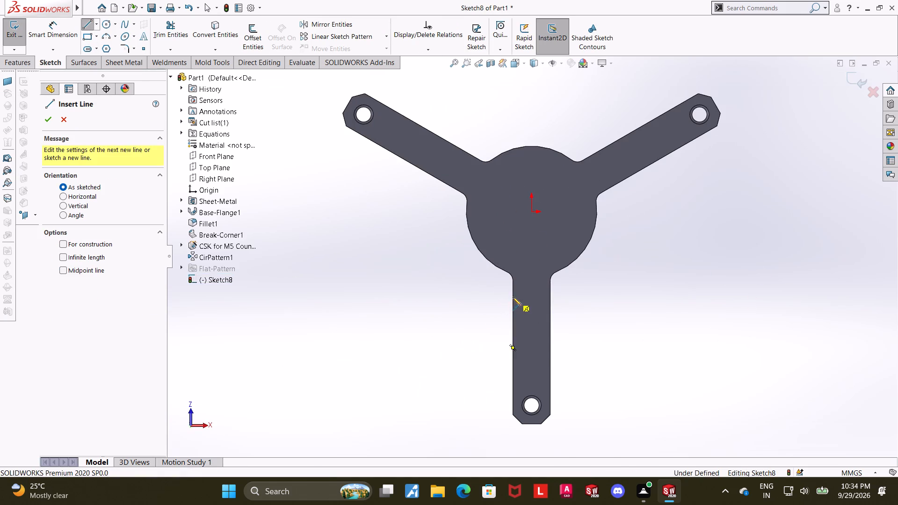
pyautogui.click(551, 296)
pyautogui.press('Escape')
pyautogui.press('Escape')
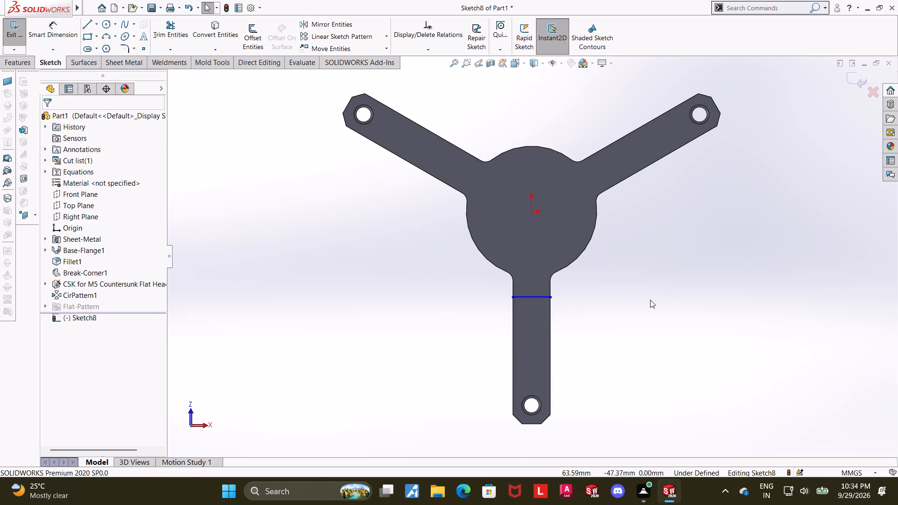
pyautogui.press('Escape')
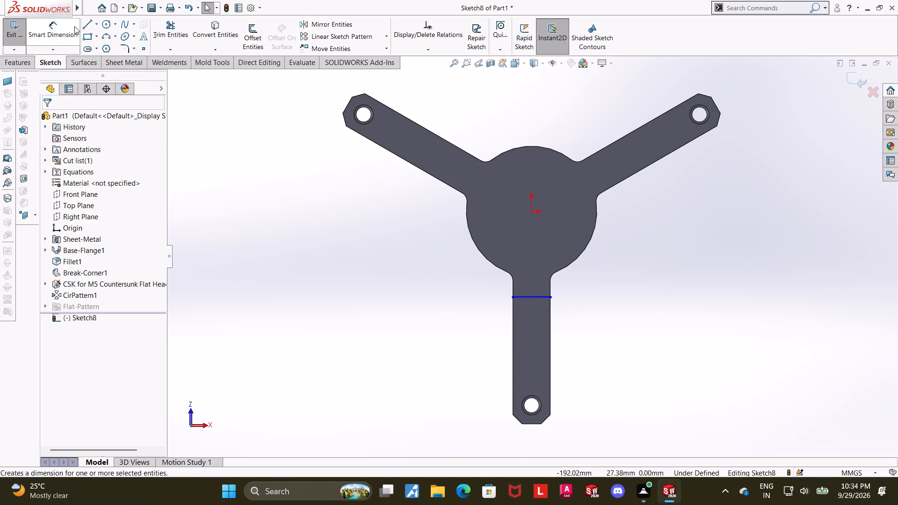
# Draw a vertical centreline from the origin to the midpoint of the line across the arm.
pyautogui.click(97, 25)
pyautogui.click(97, 47)
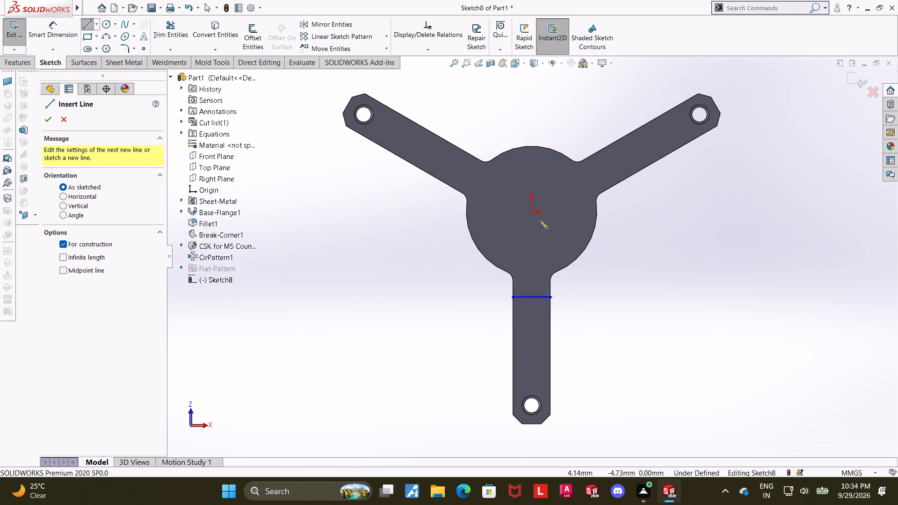
pyautogui.click(532, 210)
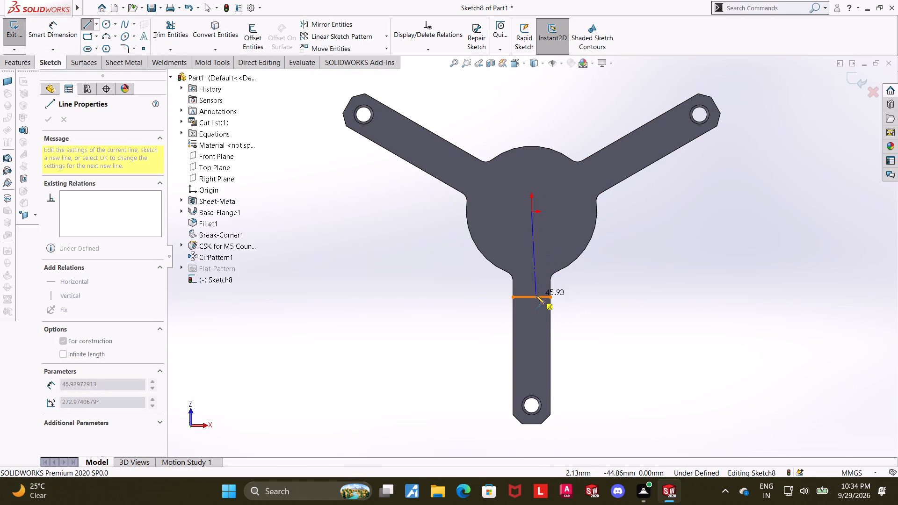
pyautogui.click(531, 296)
pyautogui.press('Escape')
pyautogui.press('Escape')
pyautogui.press('Escape')
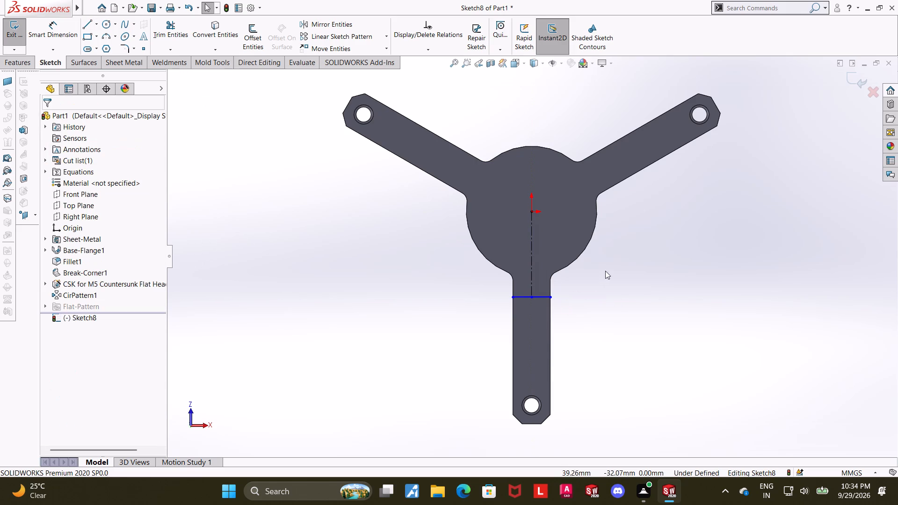
# Dimension the distance from the origin to the cross line's midpoint as 50 mm.
pyautogui.scroll(-1, 599, 274)
pyautogui.click(61, 36)
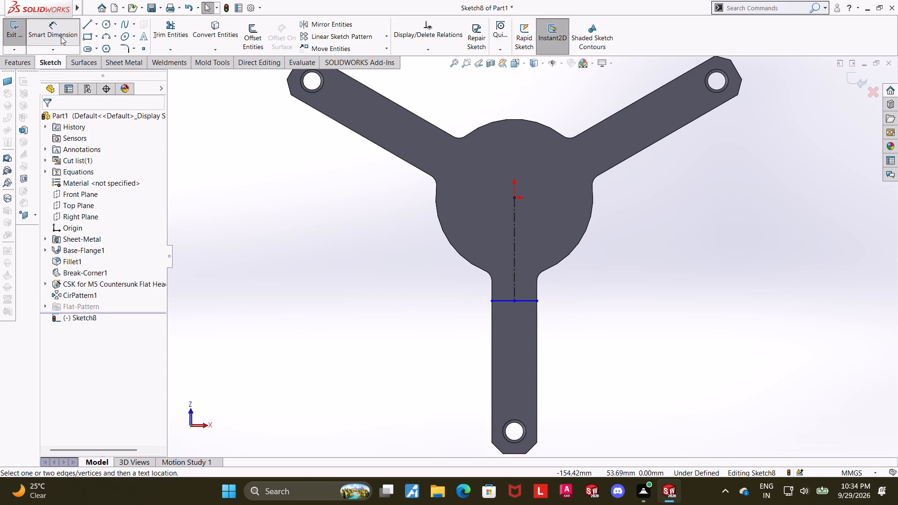
pyautogui.click(515, 197)
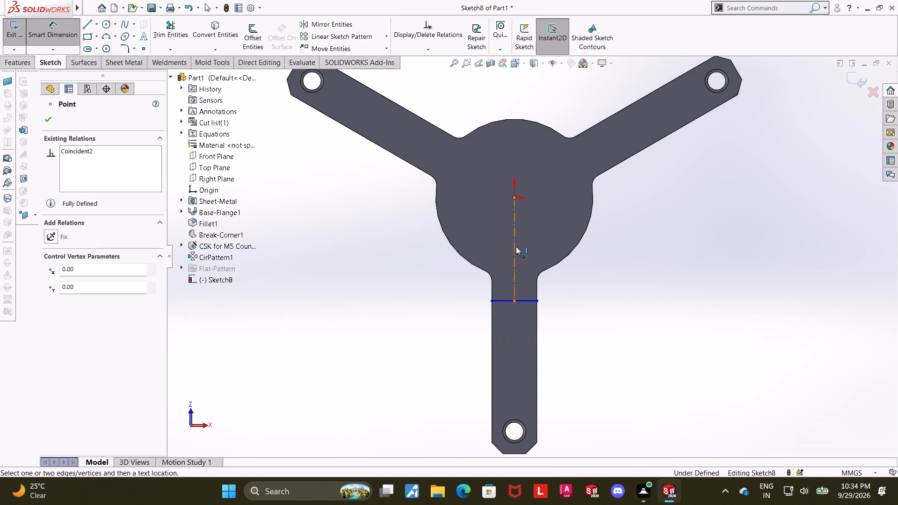
pyautogui.click(514, 300)
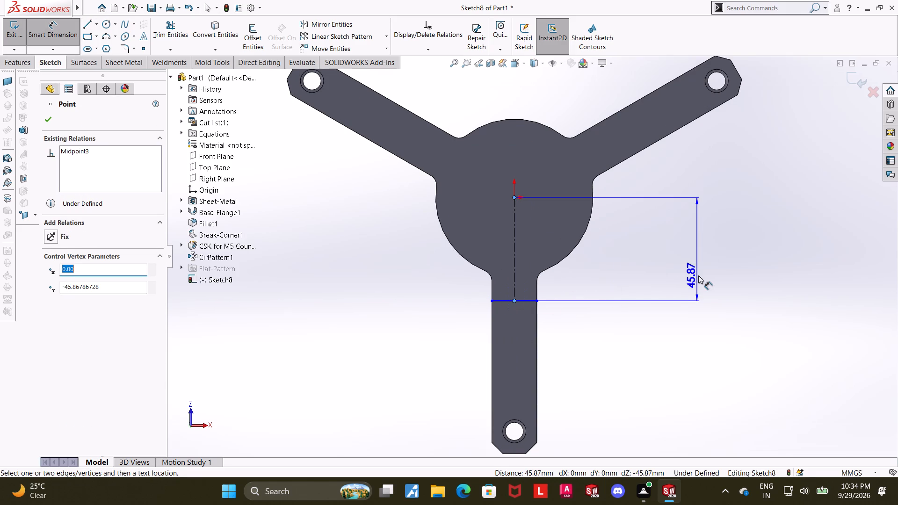
pyautogui.click(698, 275)
pyautogui.press('4')
pyautogui.press('BackSpace')
pyautogui.write('50')
pyautogui.press('Return')
pyautogui.press('Escape')
pyautogui.press('Escape')
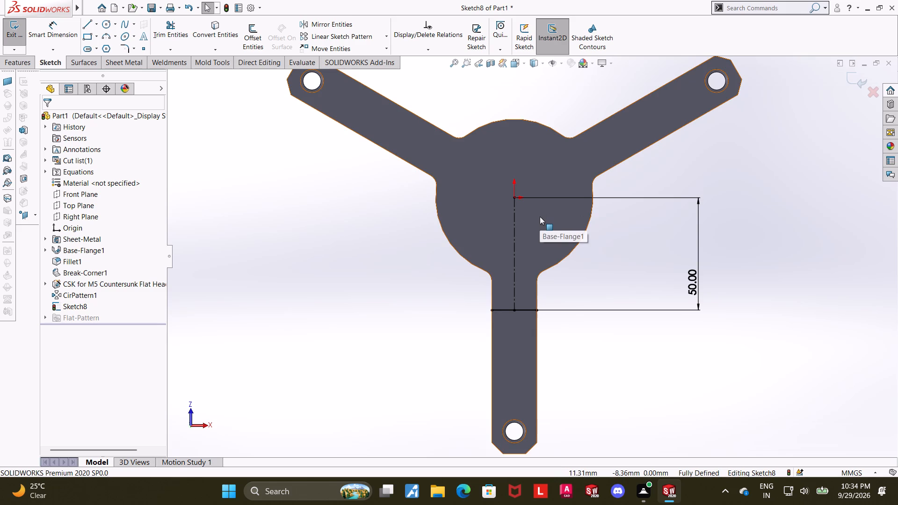
# Circular-pattern the cross line in the sketch about the origin, with 3 equally spaced instances over 360 degrees.
pyautogui.click(386, 35)
pyautogui.click(383, 65)
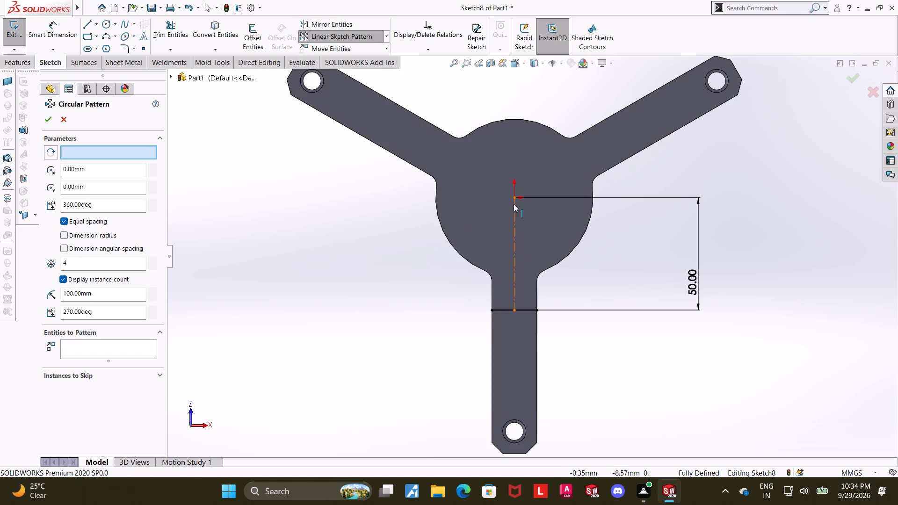
pyautogui.doubleClick(514, 196)
pyautogui.doubleClick(133, 156)
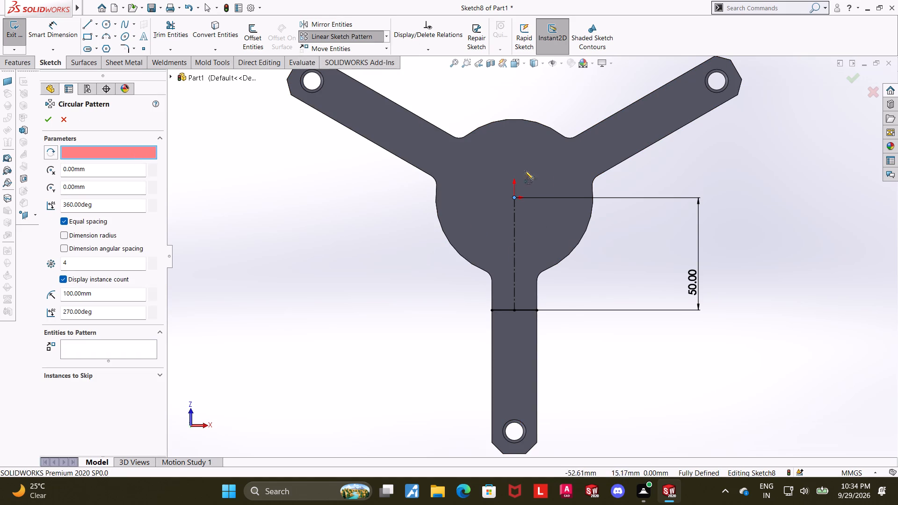
pyautogui.click(515, 198)
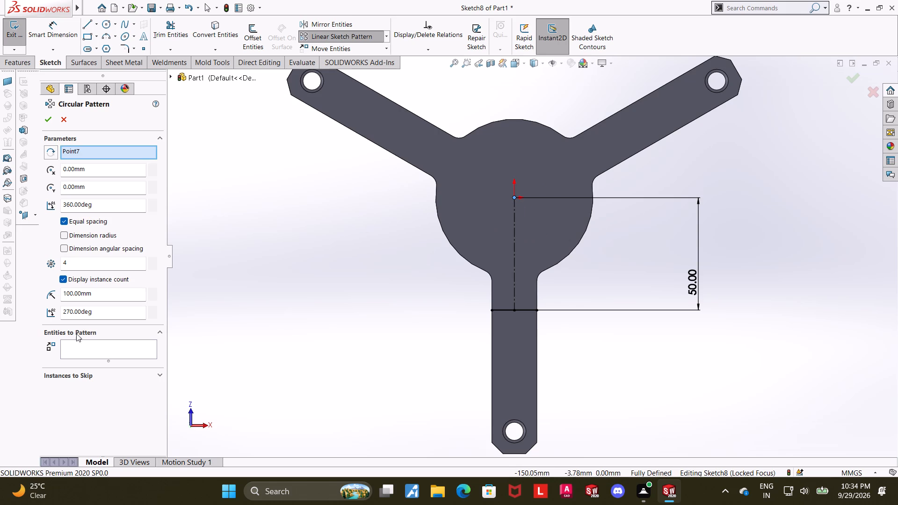
pyautogui.click(87, 349)
pyautogui.click(523, 312)
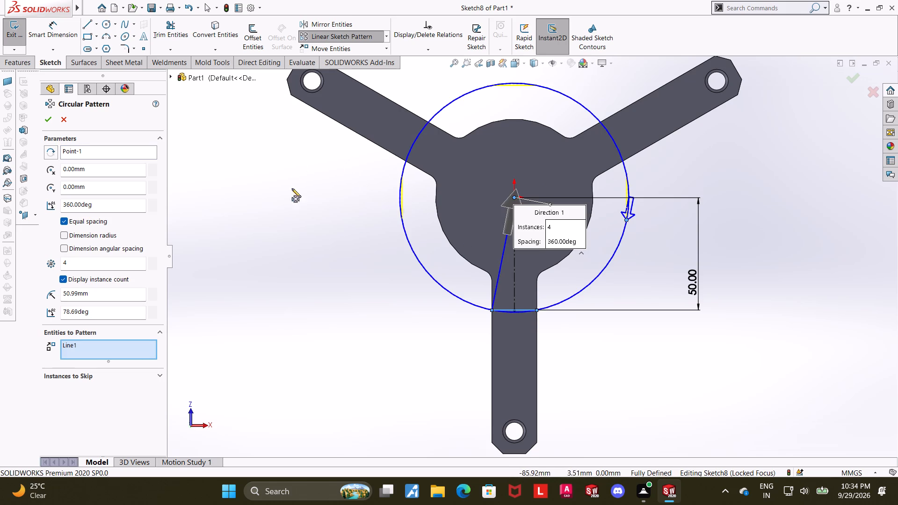
pyautogui.moveTo(78, 259); pyautogui.dragTo(9, 256)
pyautogui.press('3')
pyautogui.press('Return')
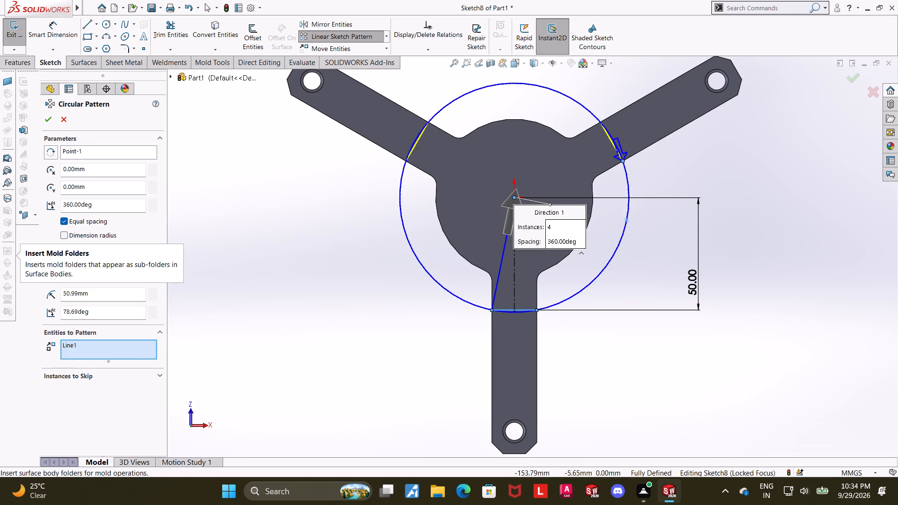
pyautogui.click(45, 116)
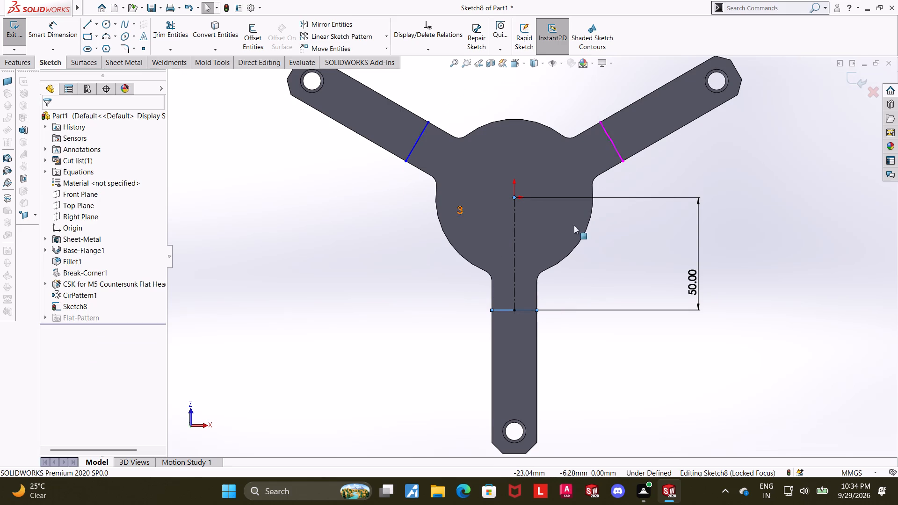
pyautogui.click(761, 268)
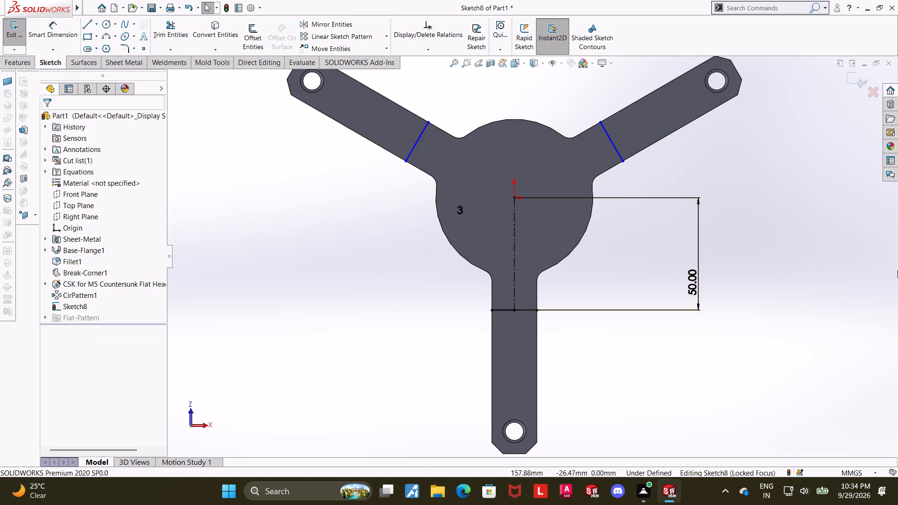
pyautogui.click(825, 260)
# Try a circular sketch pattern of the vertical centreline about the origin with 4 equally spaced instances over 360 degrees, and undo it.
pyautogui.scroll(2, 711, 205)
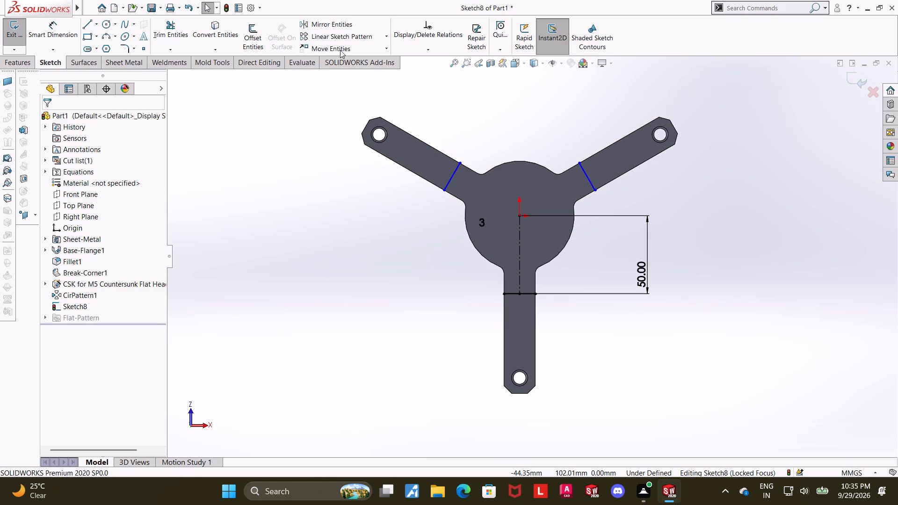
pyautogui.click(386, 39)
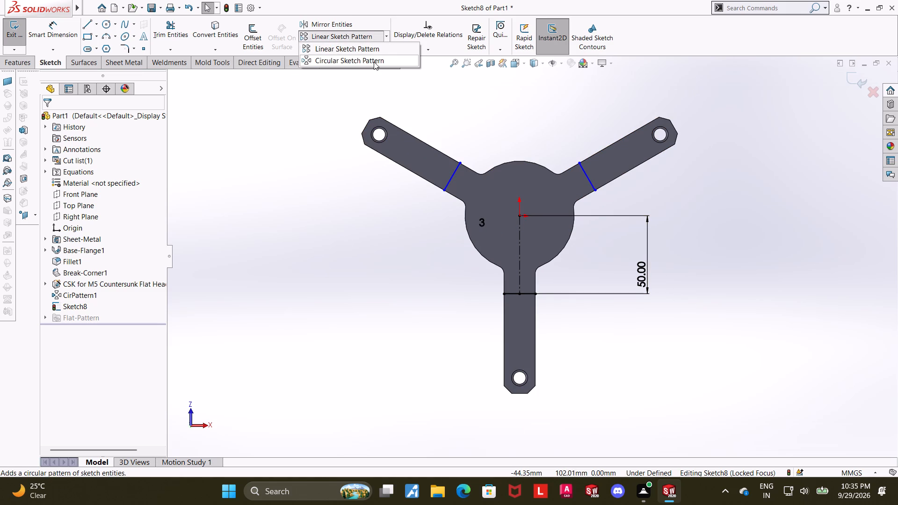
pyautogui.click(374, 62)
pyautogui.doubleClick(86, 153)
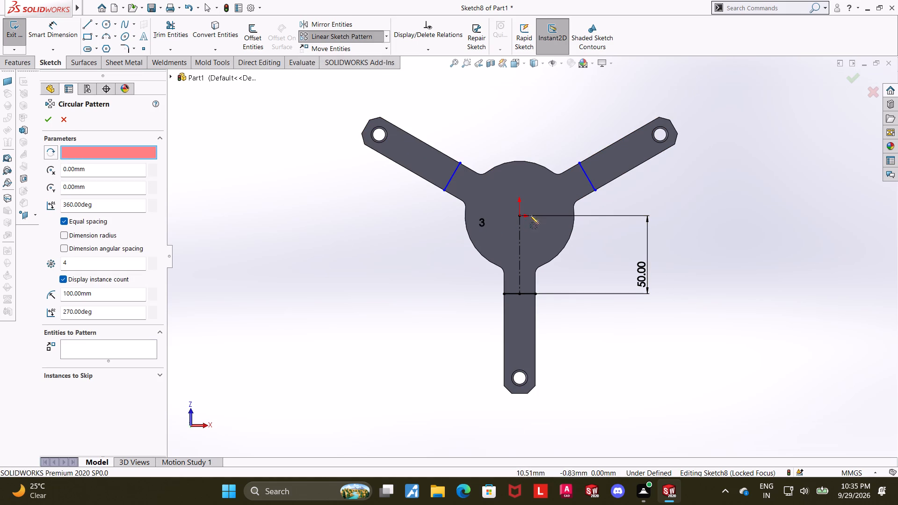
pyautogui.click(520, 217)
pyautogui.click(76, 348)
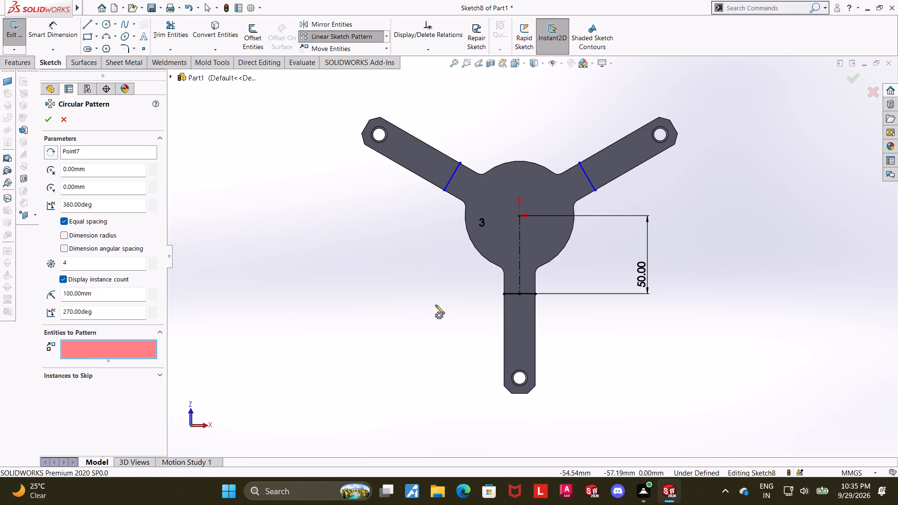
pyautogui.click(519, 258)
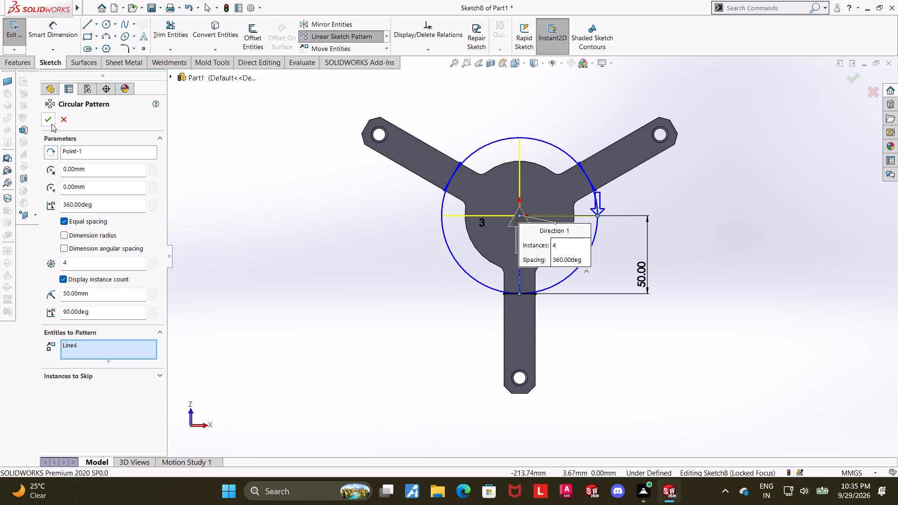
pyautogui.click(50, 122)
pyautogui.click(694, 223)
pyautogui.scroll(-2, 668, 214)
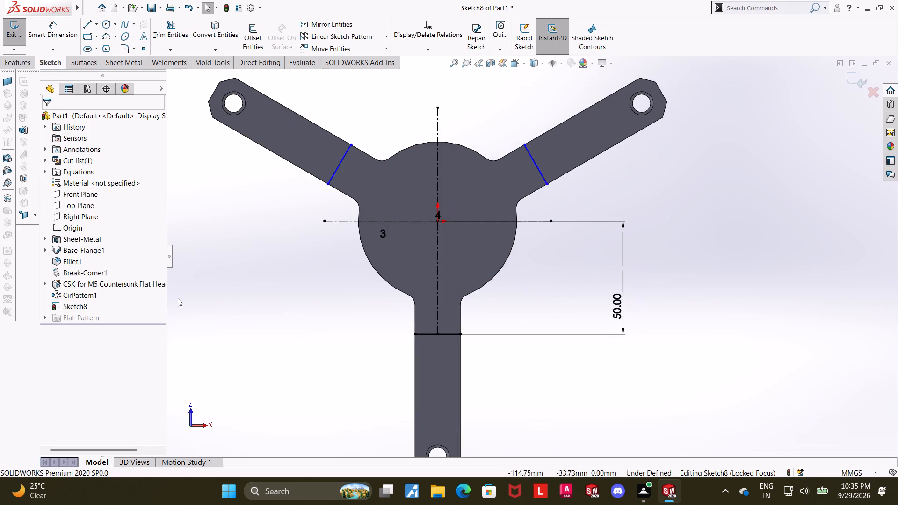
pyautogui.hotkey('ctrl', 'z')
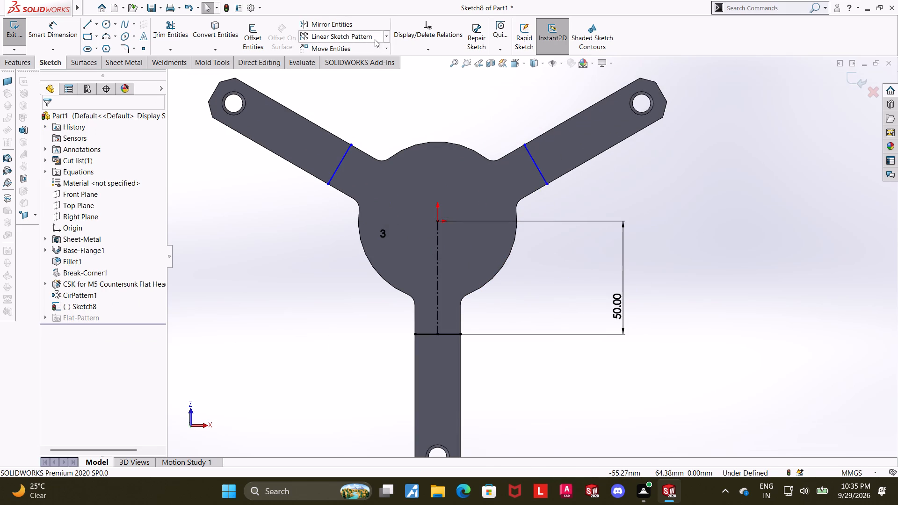
# Circular-pattern the vertical centreline in the sketch about the origin, with 3 equally spaced instances over 360 degrees.
pyautogui.click(388, 39)
pyautogui.click(372, 64)
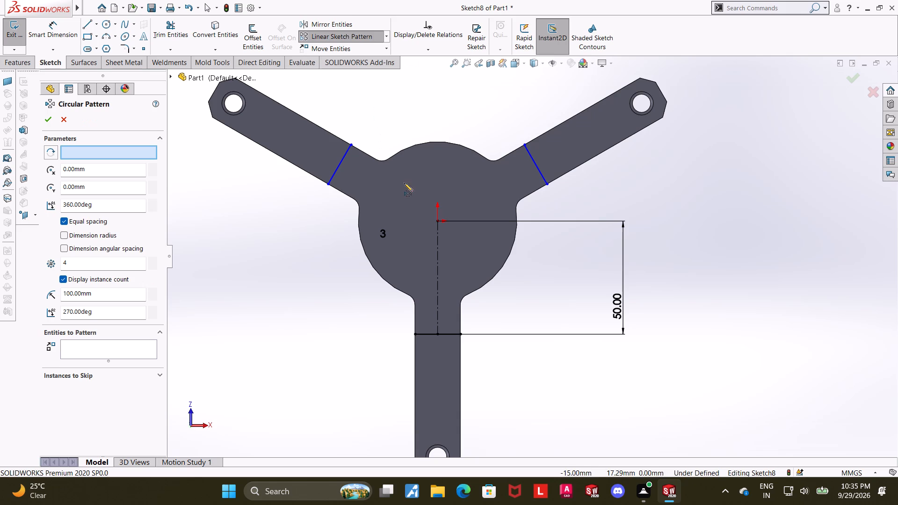
pyautogui.doubleClick(141, 158)
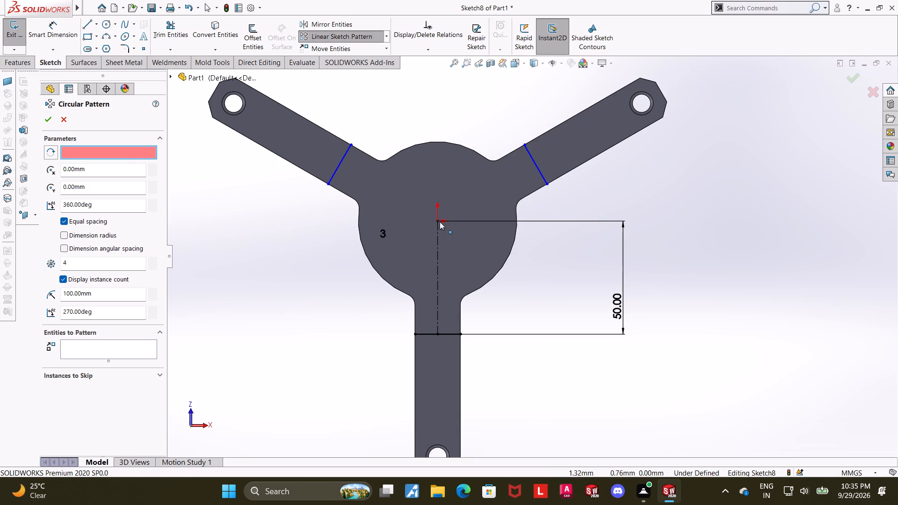
pyautogui.click(439, 223)
pyautogui.click(90, 357)
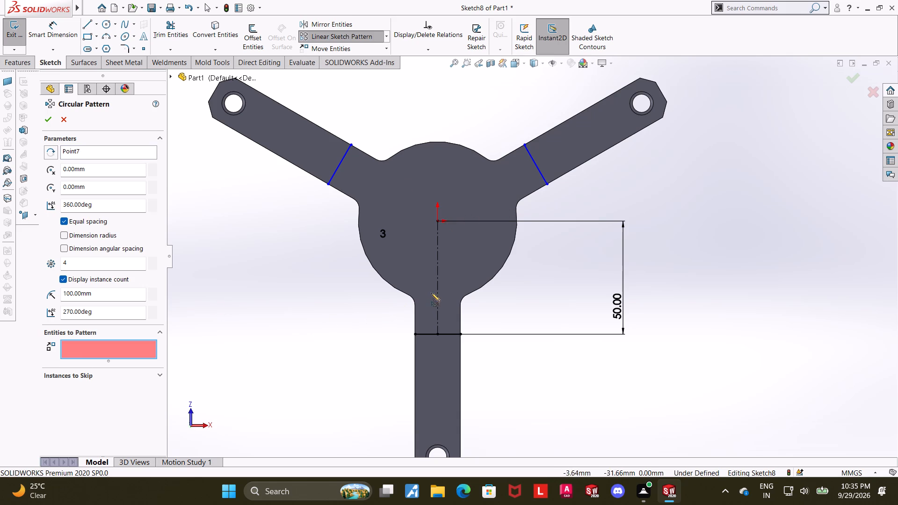
pyautogui.click(436, 292)
pyautogui.moveTo(81, 259); pyautogui.dragTo(12, 259)
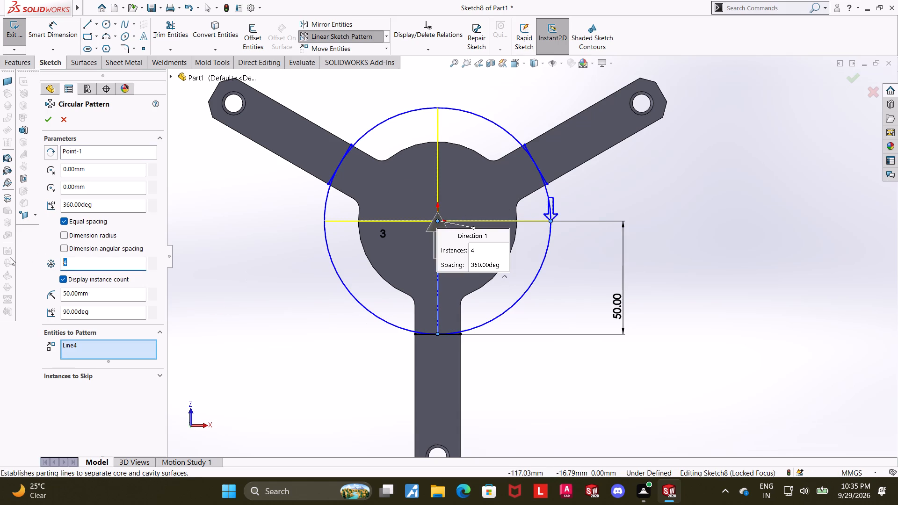
pyautogui.press('3')
pyautogui.press('Return')
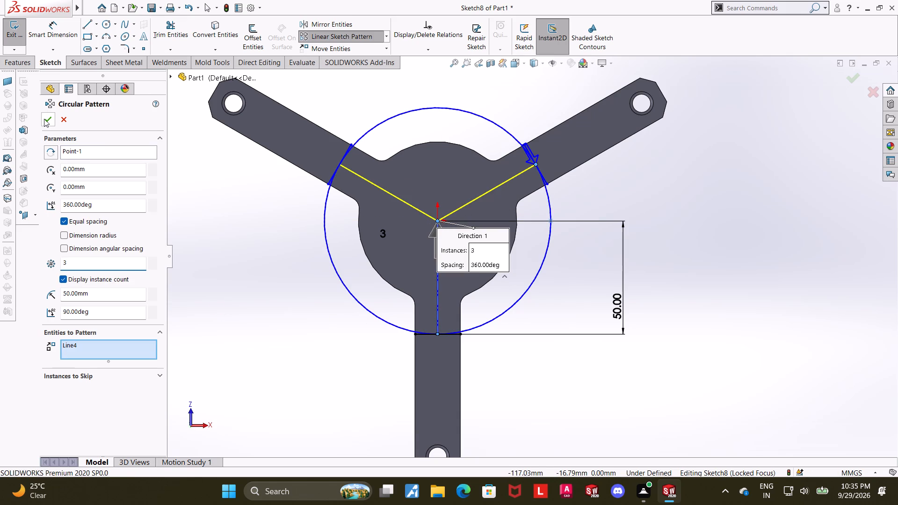
pyautogui.click(44, 119)
pyautogui.click(860, 249)
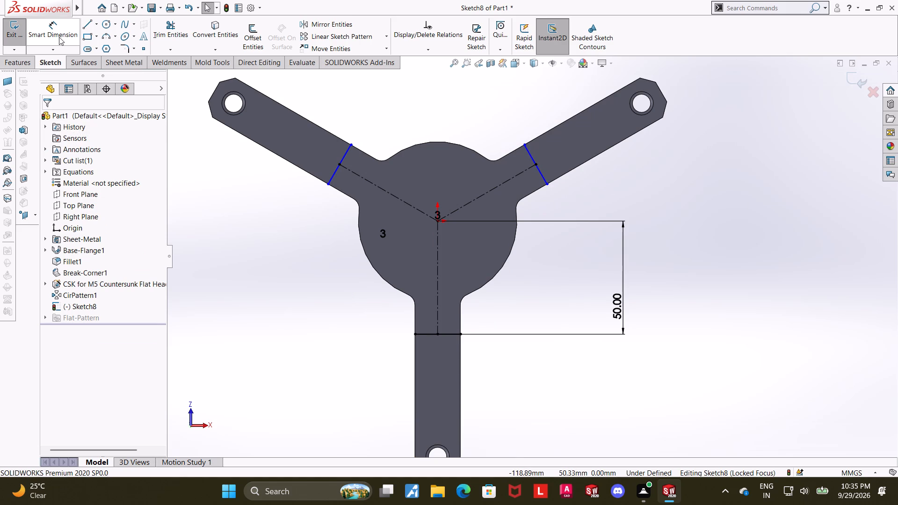
# Dimension the distance from the origin to the cross line on the upper-left arm as 50 mm.
pyautogui.click(44, 27)
pyautogui.click(342, 160)
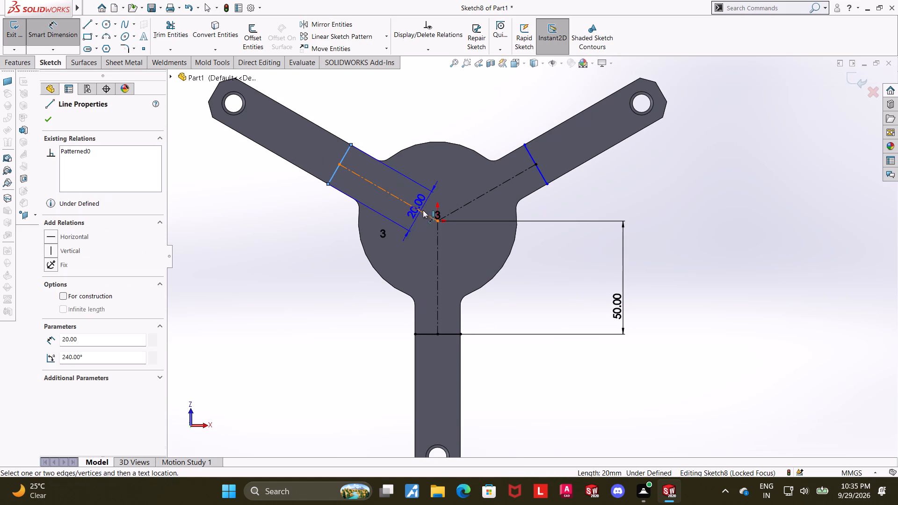
pyautogui.click(438, 219)
pyautogui.click(424, 128)
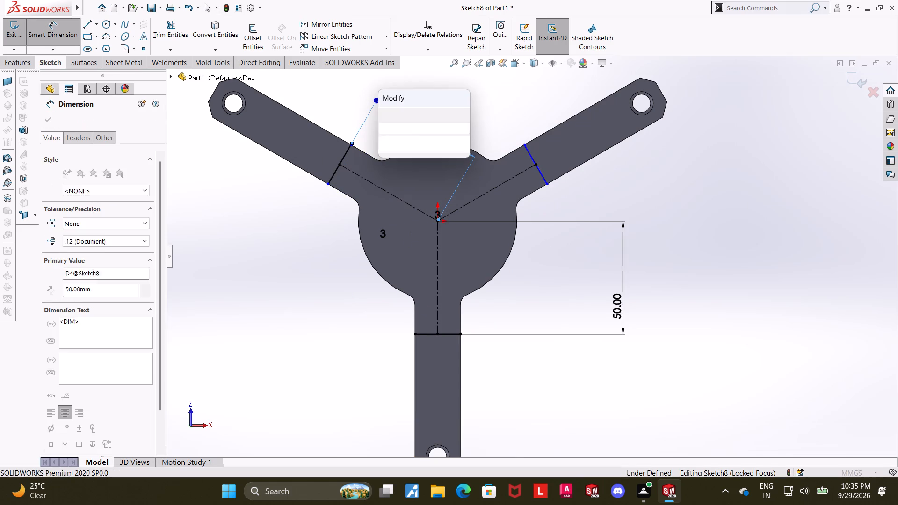
pyautogui.click(383, 117)
pyautogui.click(789, 194)
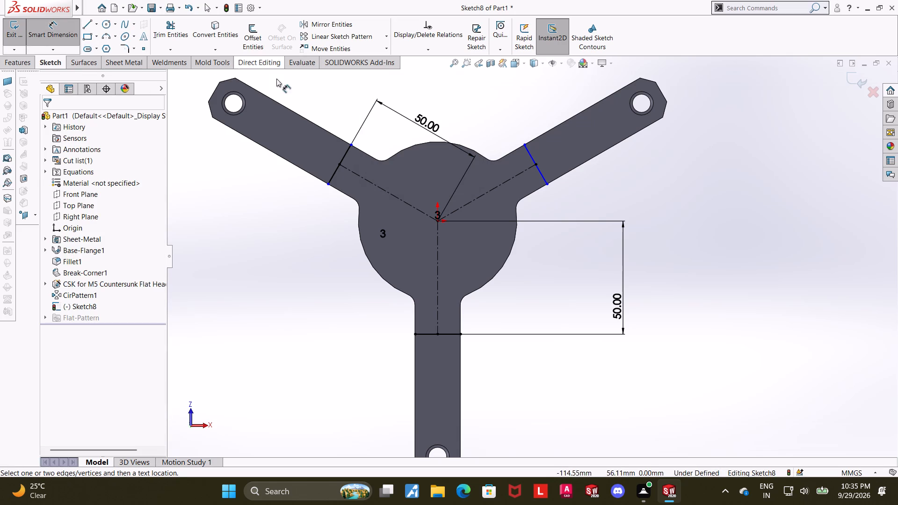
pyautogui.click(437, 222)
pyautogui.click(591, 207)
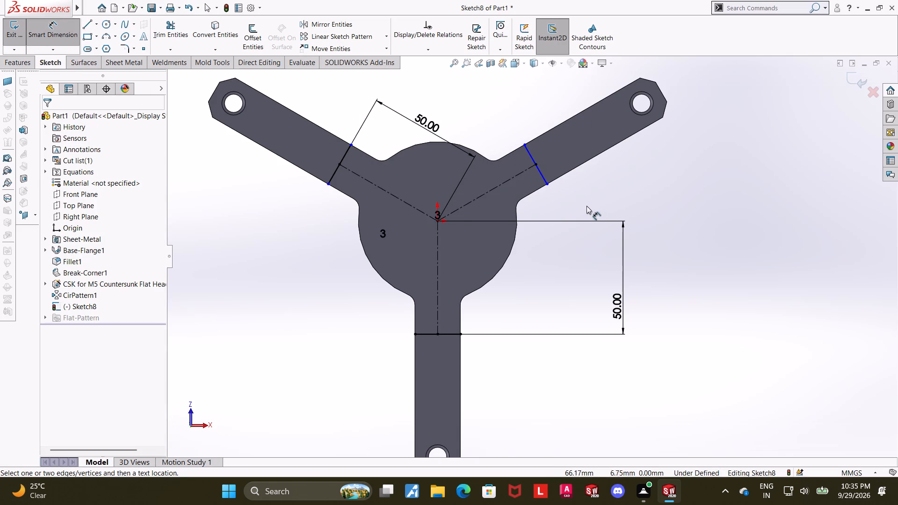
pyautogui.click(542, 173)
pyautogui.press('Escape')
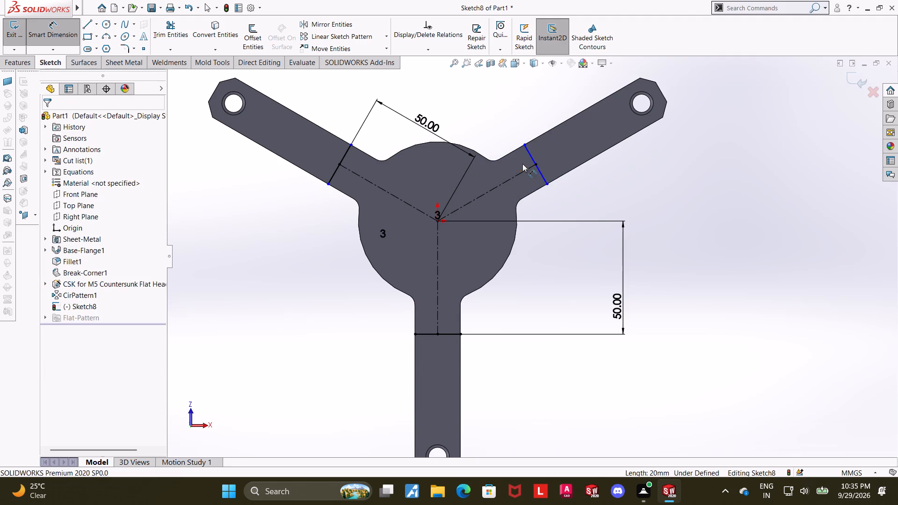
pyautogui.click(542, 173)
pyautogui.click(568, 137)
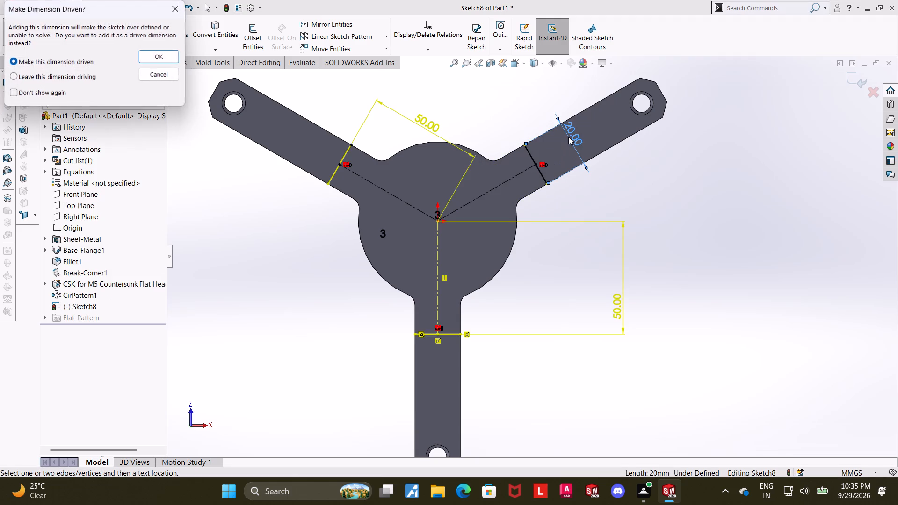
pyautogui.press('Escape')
# Dimension the distance from the origin to the cross line on the upper-right arm as 50 mm and exit the sketch.
pyautogui.click(542, 173)
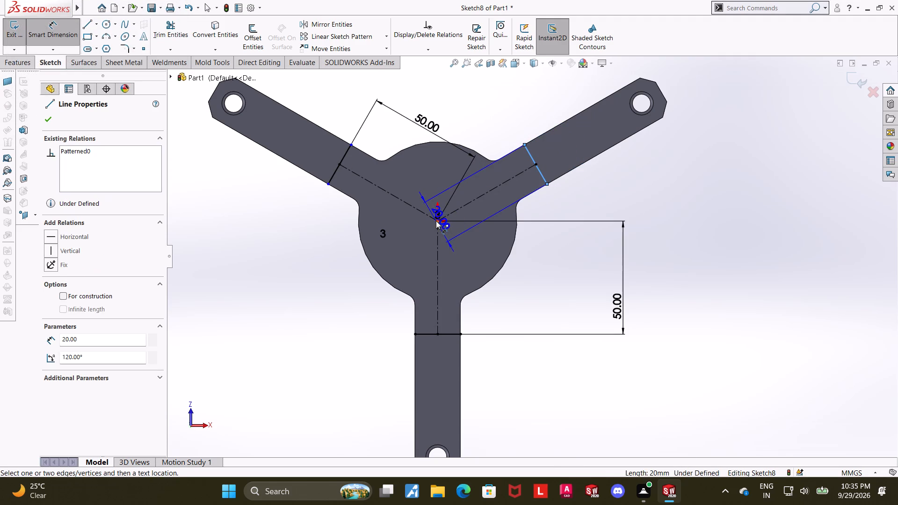
pyautogui.click(436, 221)
pyautogui.click(456, 140)
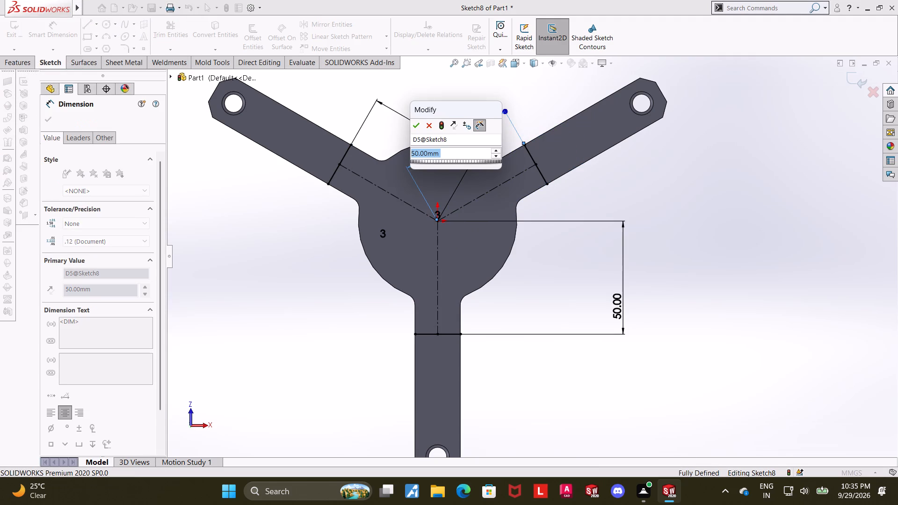
pyautogui.click(418, 129)
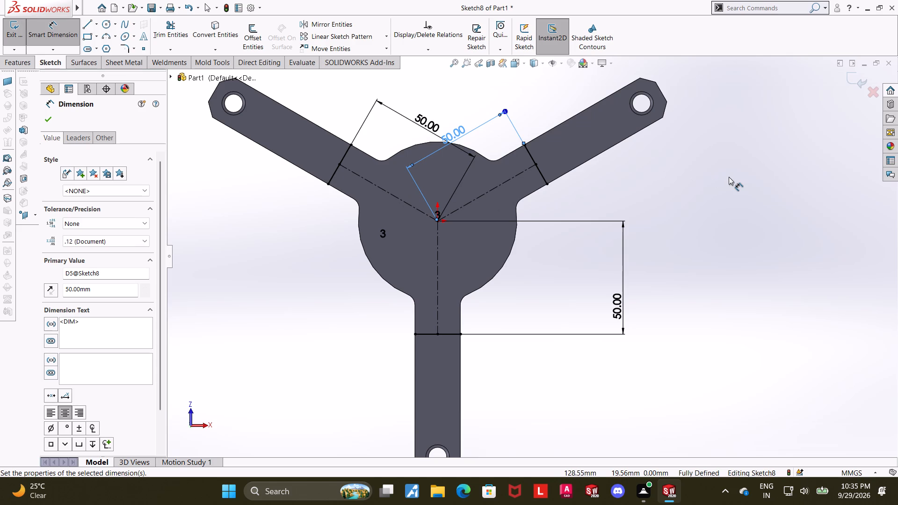
pyautogui.scroll(2, 726, 178)
pyautogui.press('Escape')
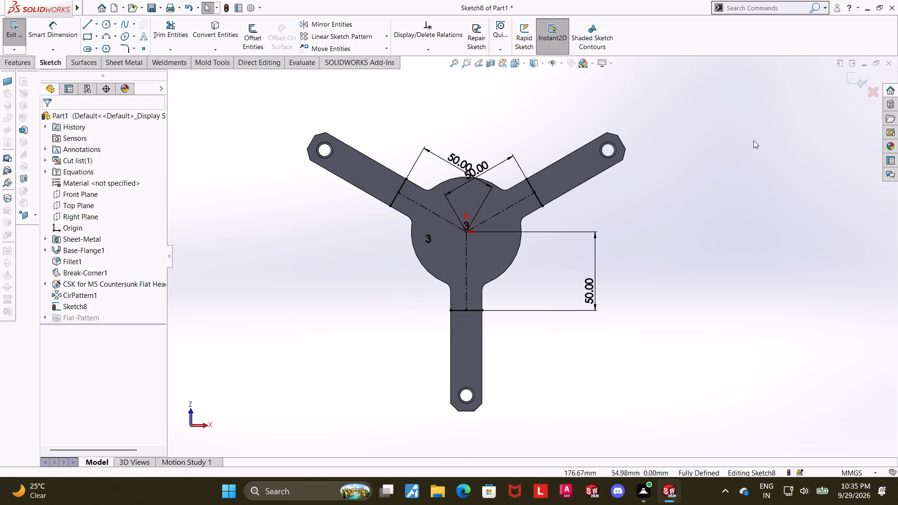
pyautogui.click(852, 74)
# Create a sketched bend along the three cross lines with the central face fixed, the bend direction reversed and a 45-degree angle.
pyautogui.moveTo(652, 301); pyautogui.dragTo(643, 223, button='middle')
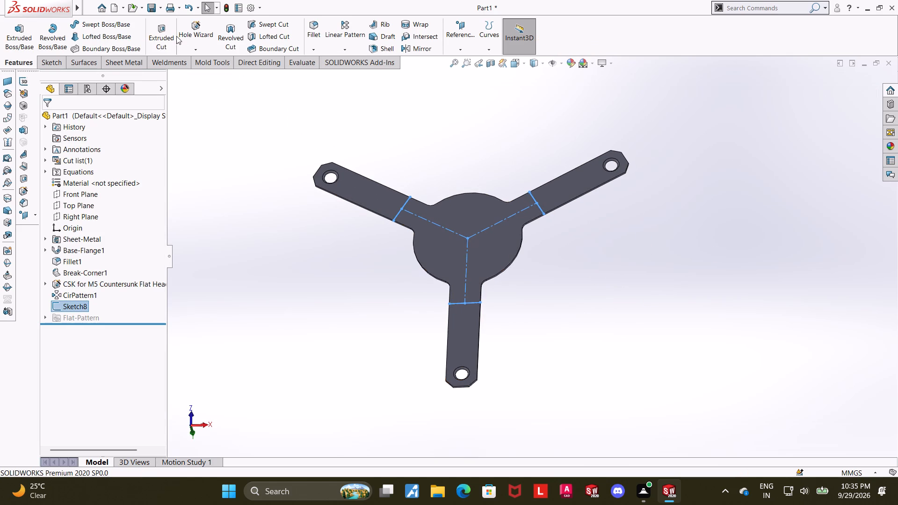
pyautogui.click(128, 64)
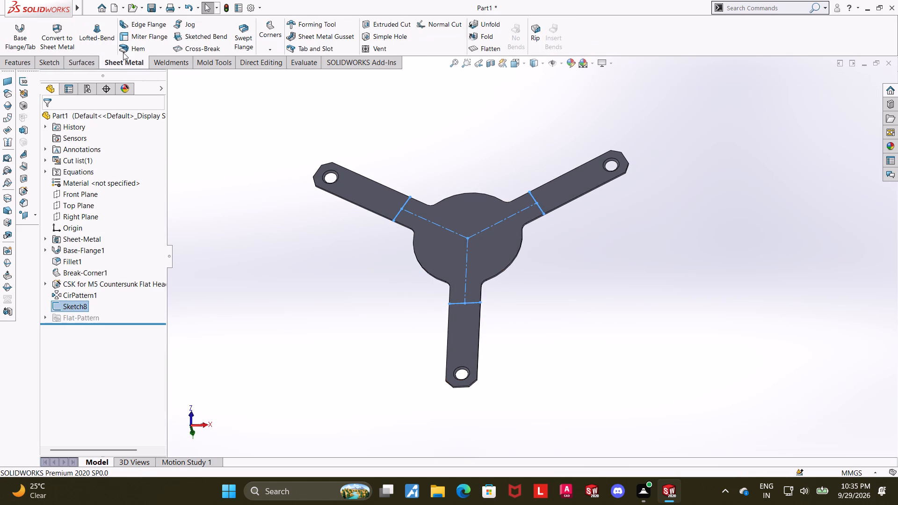
pyautogui.click(189, 37)
pyautogui.moveTo(578, 301); pyautogui.dragTo(579, 274, button='middle')
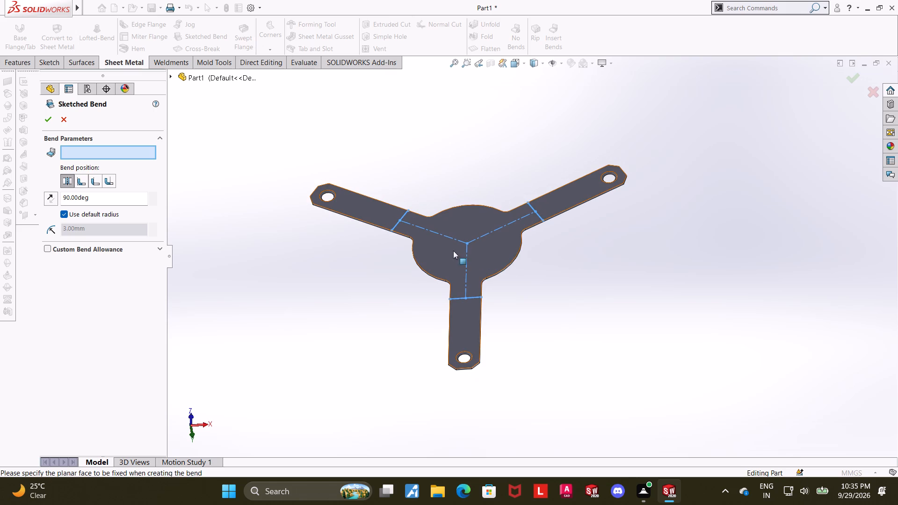
pyautogui.click(480, 244)
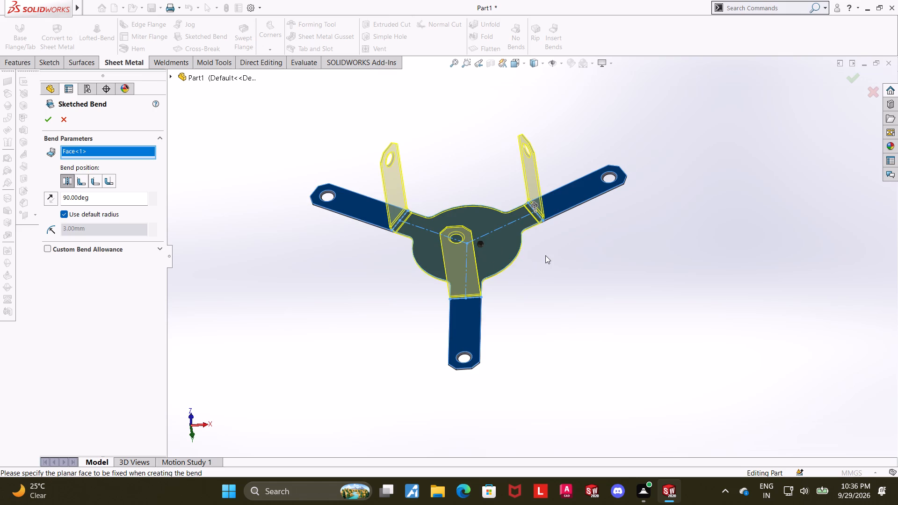
pyautogui.moveTo(545, 255); pyautogui.dragTo(550, 251, button='middle')
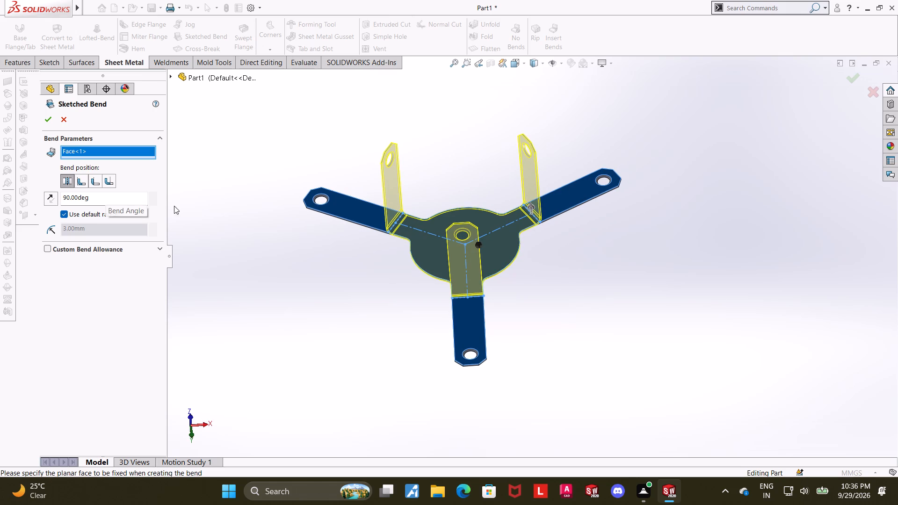
pyautogui.click(47, 201)
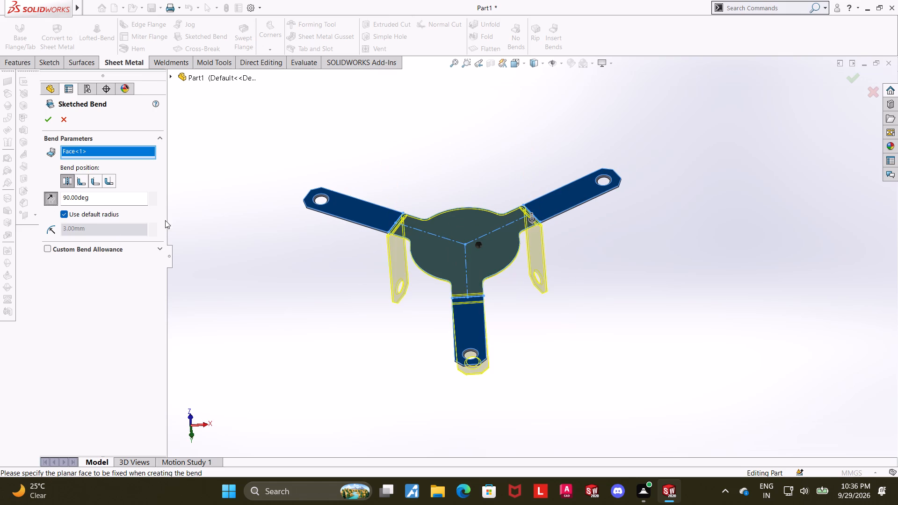
pyautogui.moveTo(253, 265); pyautogui.dragTo(260, 253, button='middle')
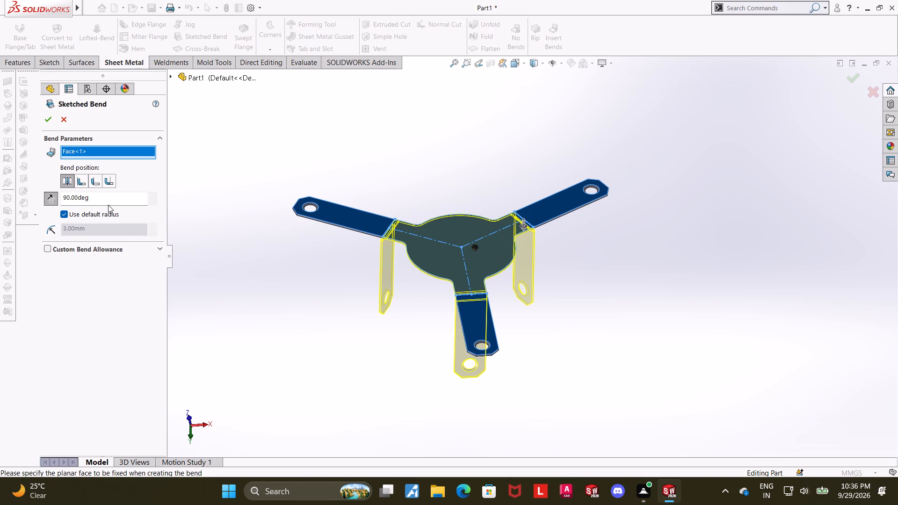
pyautogui.moveTo(108, 199); pyautogui.dragTo(19, 195)
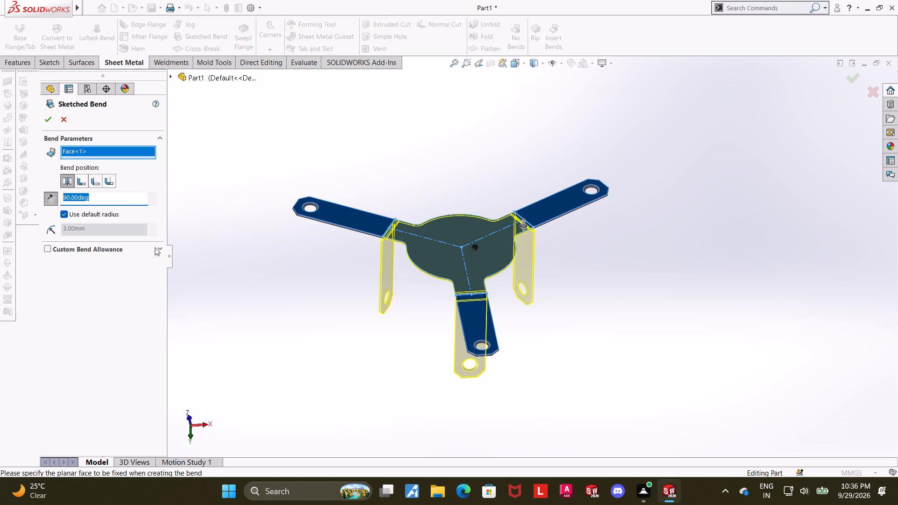
pyautogui.write('45')
pyautogui.press('Return')
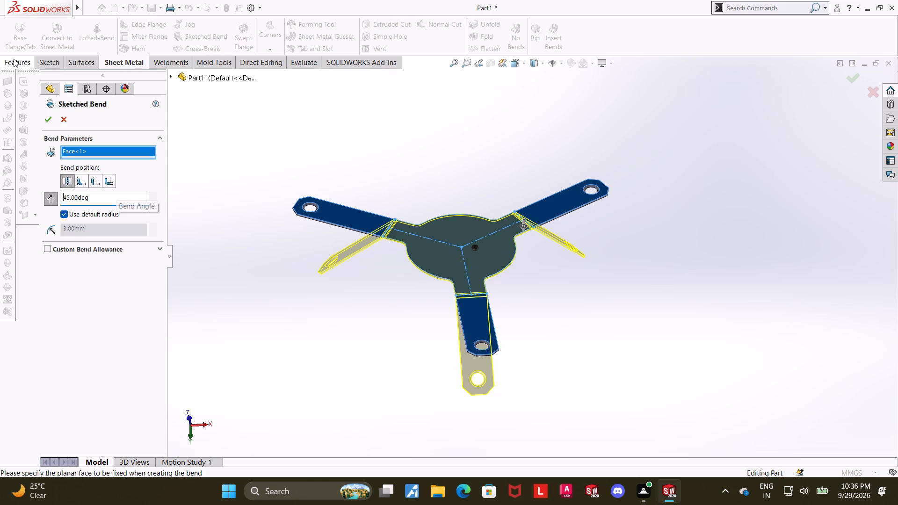
pyautogui.click(47, 124)
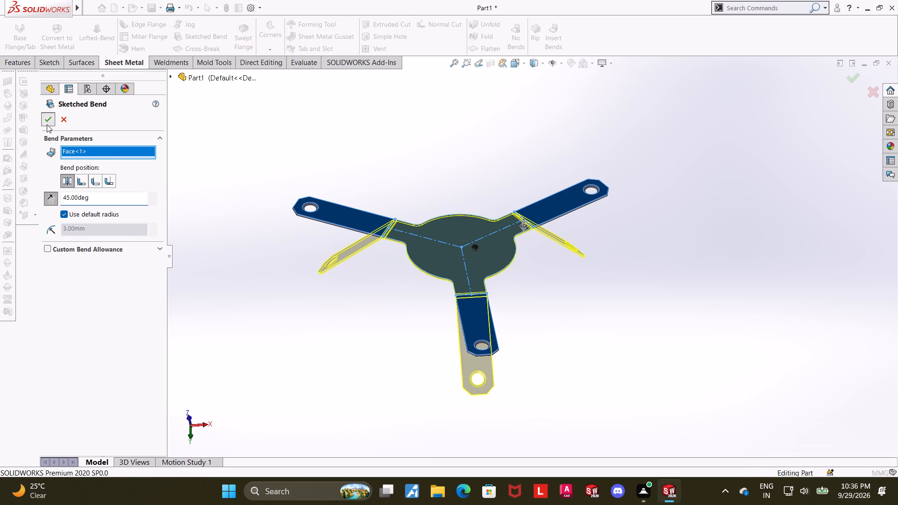
pyautogui.click(663, 310)
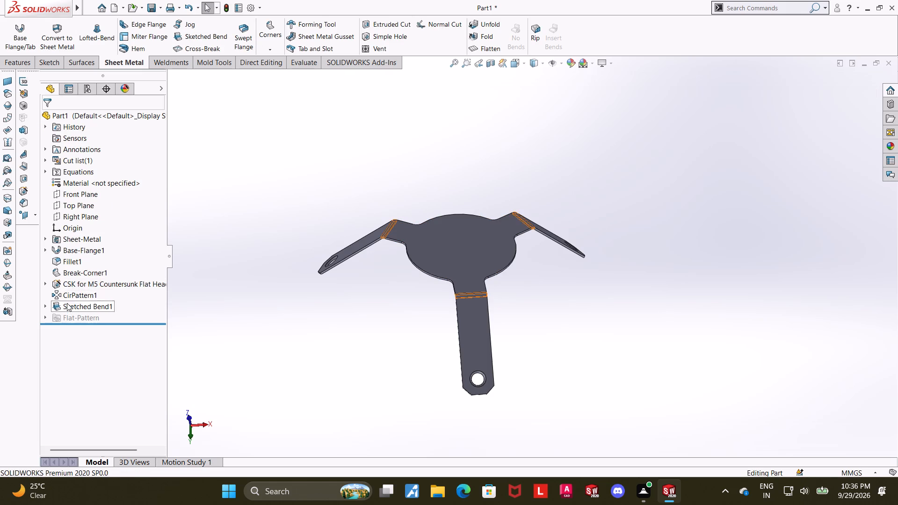
# Edit the existing sketched bend to use a custom bend radius of 1.5 mm instead of the default.
pyautogui.click(67, 303)
pyautogui.click(75, 280)
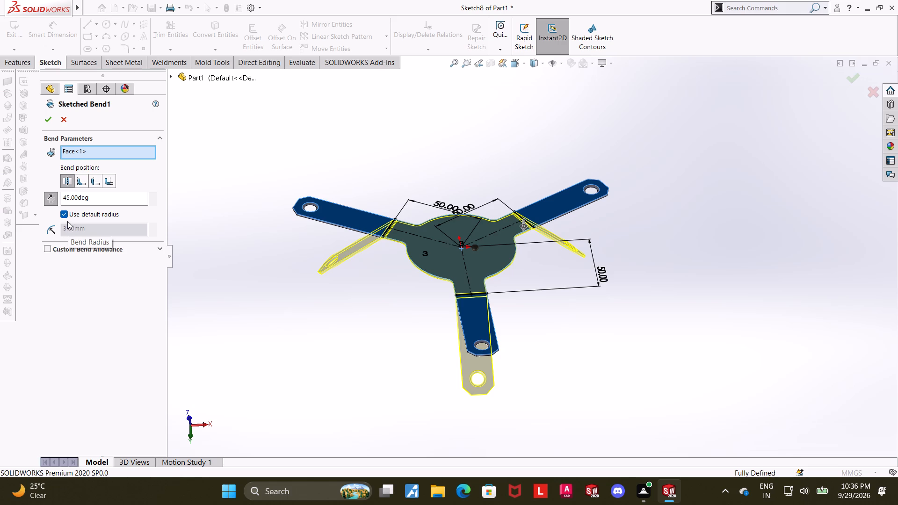
pyautogui.click(64, 212)
pyautogui.press('1')
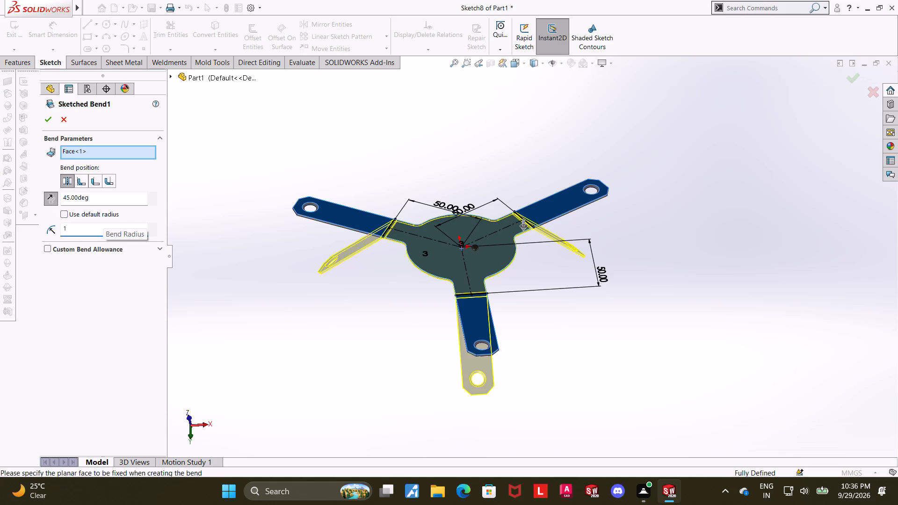
pyautogui.write('.5')
pyautogui.press('Return')
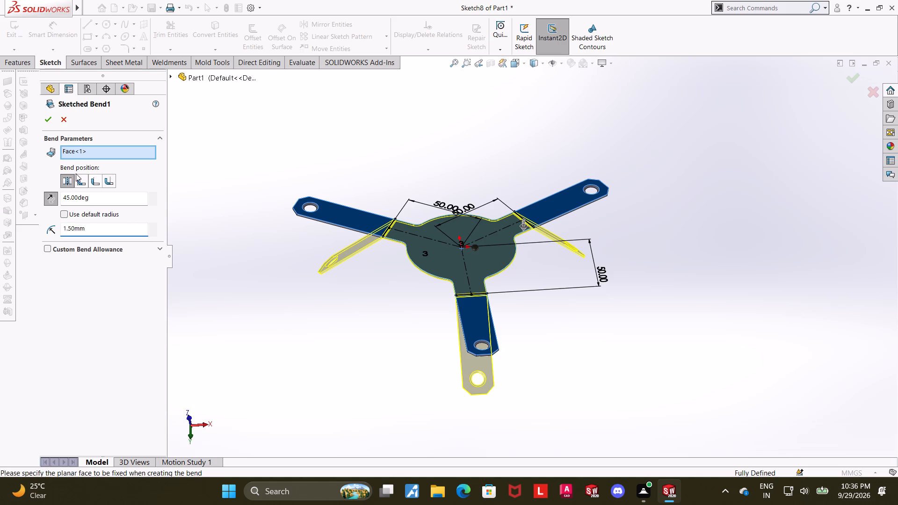
pyautogui.click(47, 121)
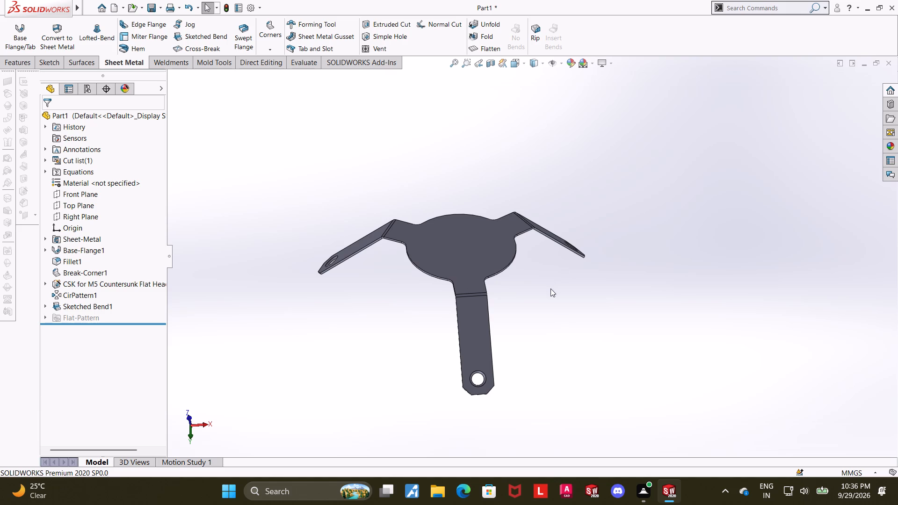
# Unfold all three arm bends, keeping the central face fixed.
pyautogui.scroll(2, 528, 338)
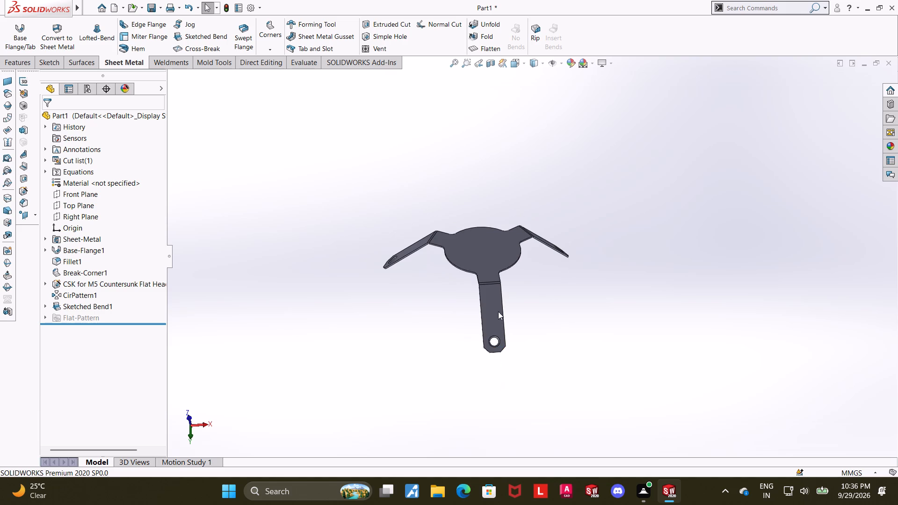
pyautogui.click(490, 28)
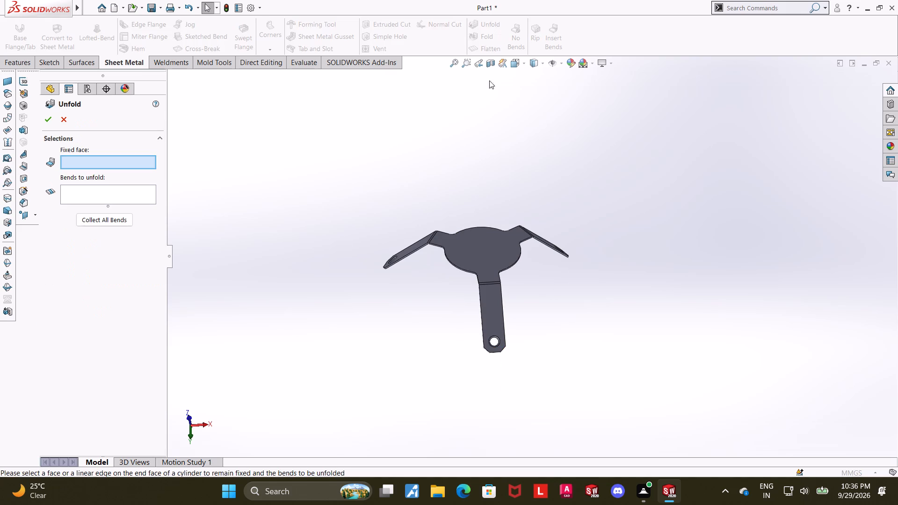
pyautogui.click(473, 253)
pyautogui.click(91, 220)
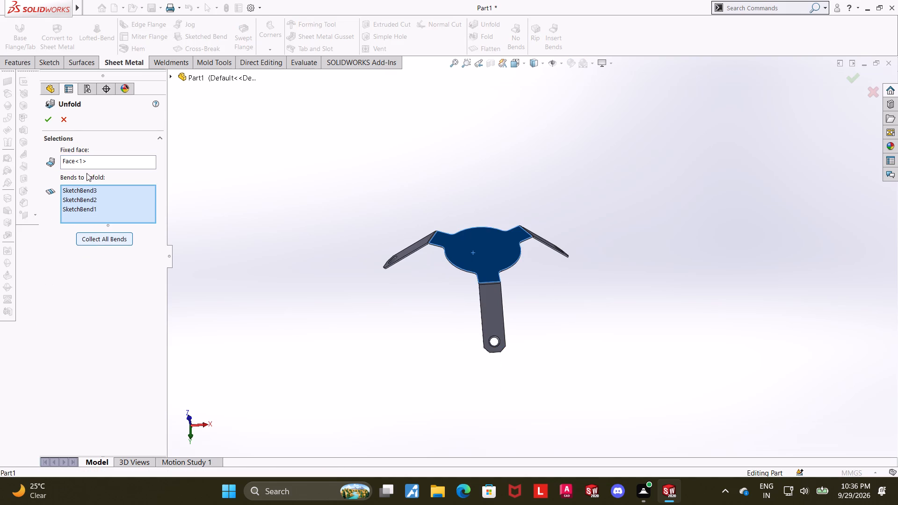
pyautogui.click(51, 124)
pyautogui.click(629, 215)
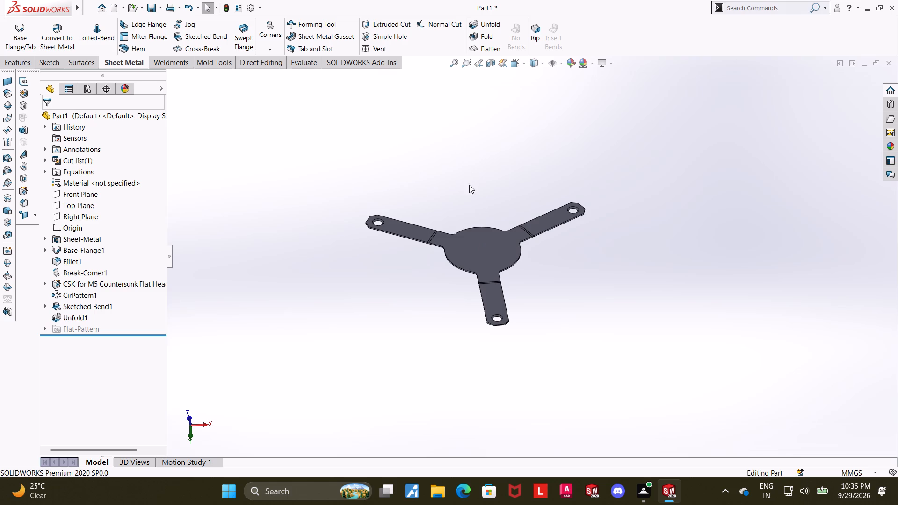
# Start a sketch on the central face and draw a vertical construction line about 88.5 mm long from the origin down the lower arm.
pyautogui.click(485, 257)
pyautogui.click(526, 233)
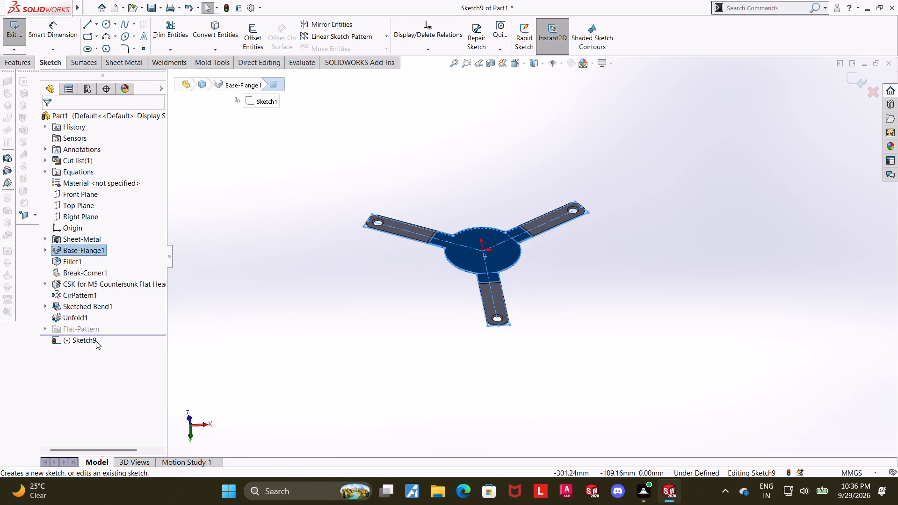
pyautogui.click(96, 341)
pyautogui.click(121, 329)
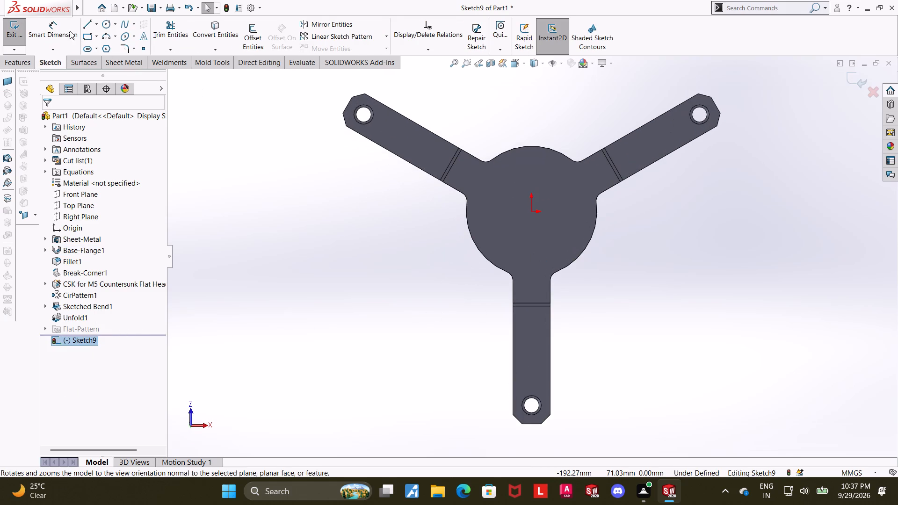
pyautogui.click(99, 28)
pyautogui.click(94, 51)
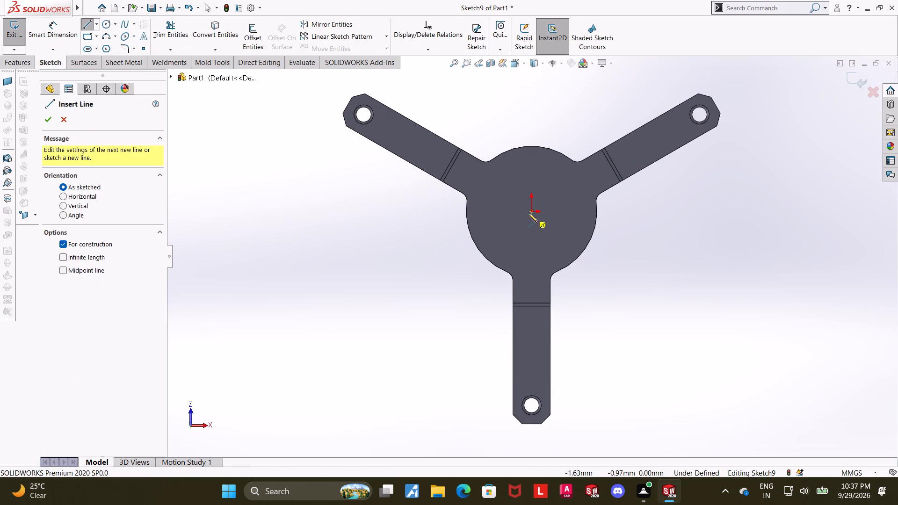
pyautogui.click(530, 212)
pyautogui.click(533, 376)
pyautogui.press('Escape')
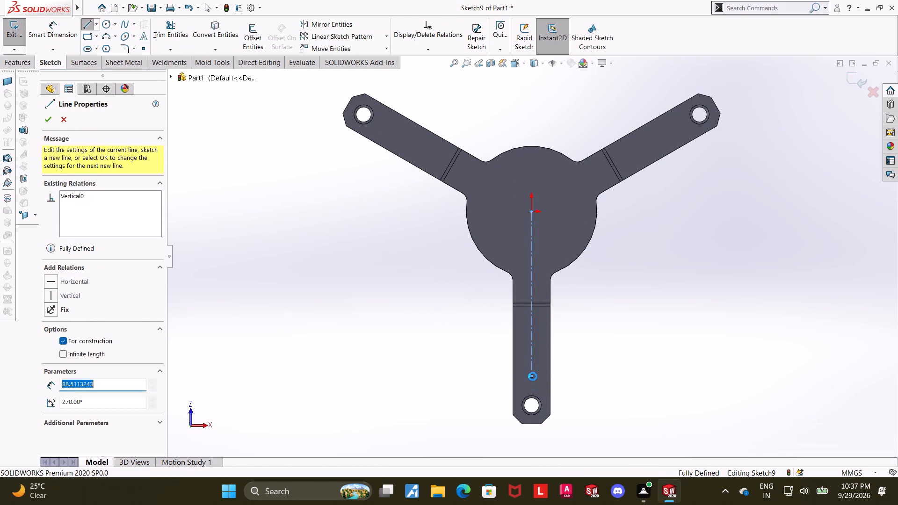
pyautogui.press('Escape')
# Draw a horizontal line across the full width of the lower arm, through the free end of the centreline.
pyautogui.click(84, 24)
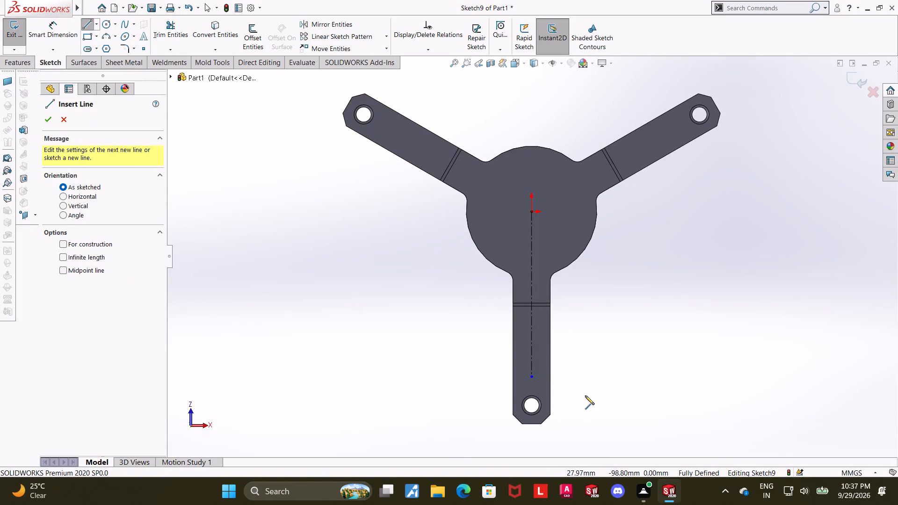
pyautogui.click(513, 377)
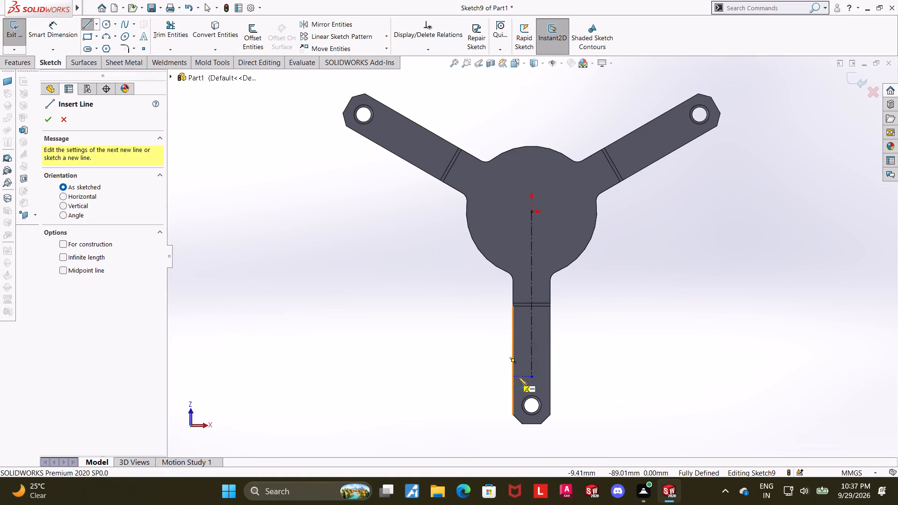
pyautogui.click(551, 376)
pyautogui.press('Escape')
pyautogui.press('Escape')
pyautogui.press('Escape')
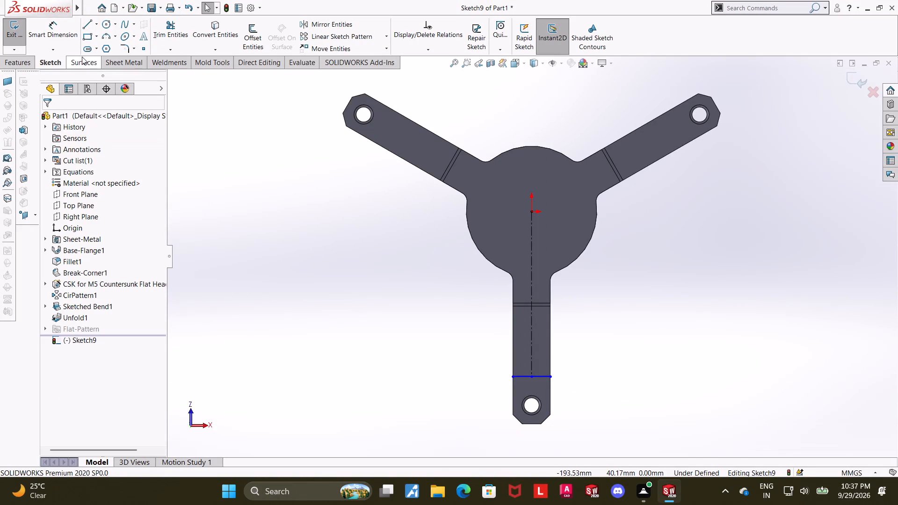
# Dimension the distance from the origin to the cross line on the lower arm as 93 mm.
pyautogui.click(72, 35)
pyautogui.click(532, 210)
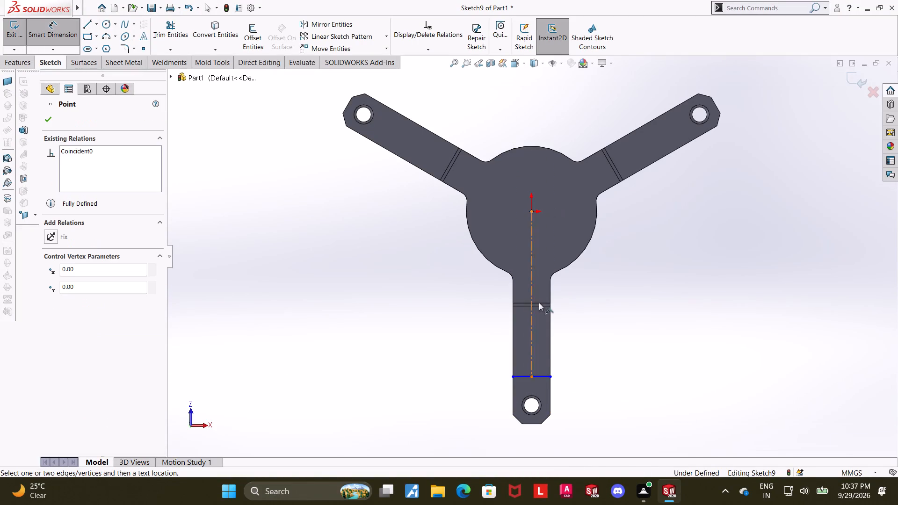
pyautogui.click(543, 375)
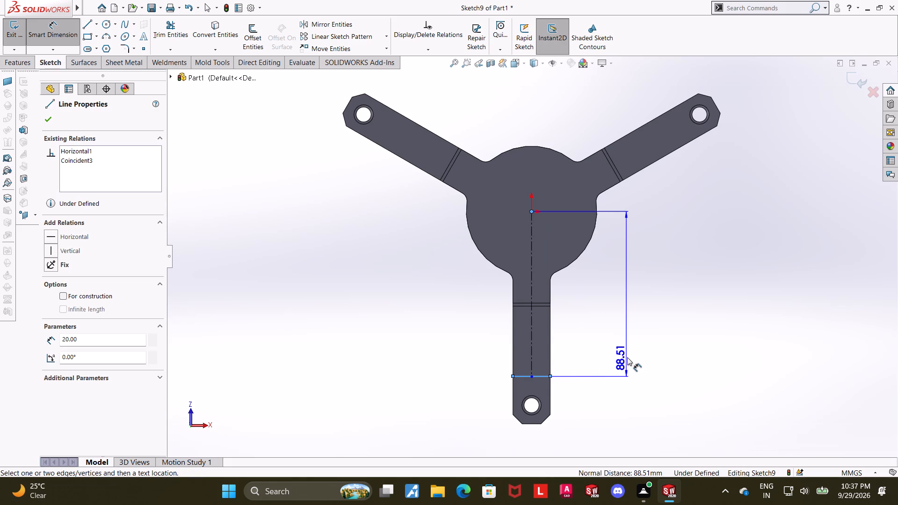
pyautogui.click(627, 357)
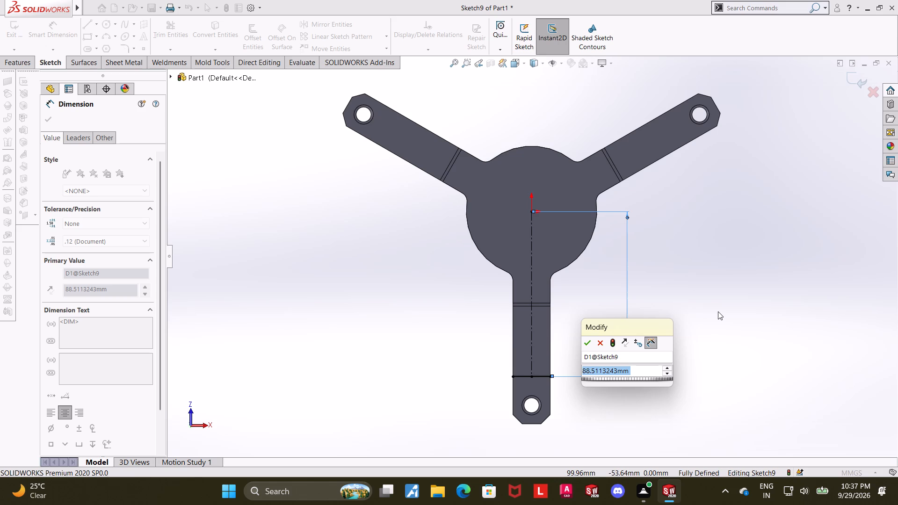
pyautogui.write('93')
pyautogui.press('Return')
pyautogui.press('Escape')
pyautogui.press('Escape')
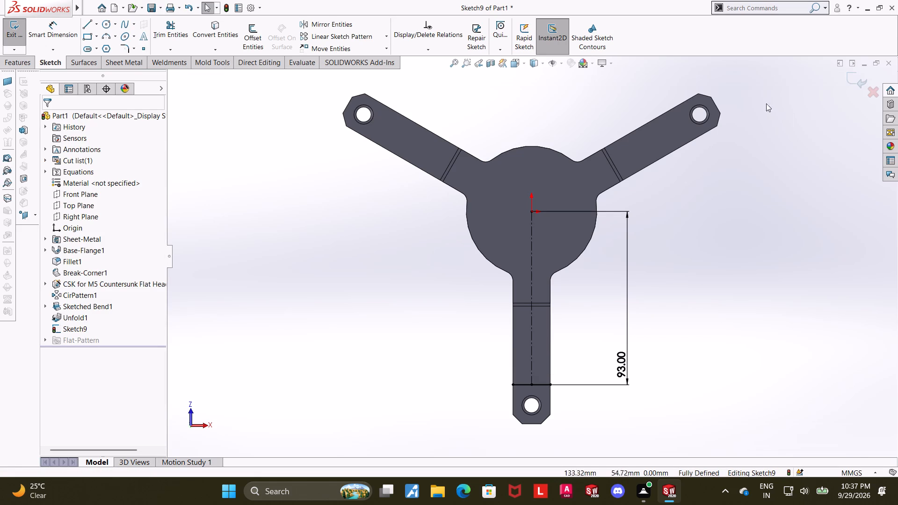
# Circular-pattern the cross line and centreline about the origin with 3 equally spaced instances over 360 degrees, and exit the sketch.
pyautogui.click(384, 39)
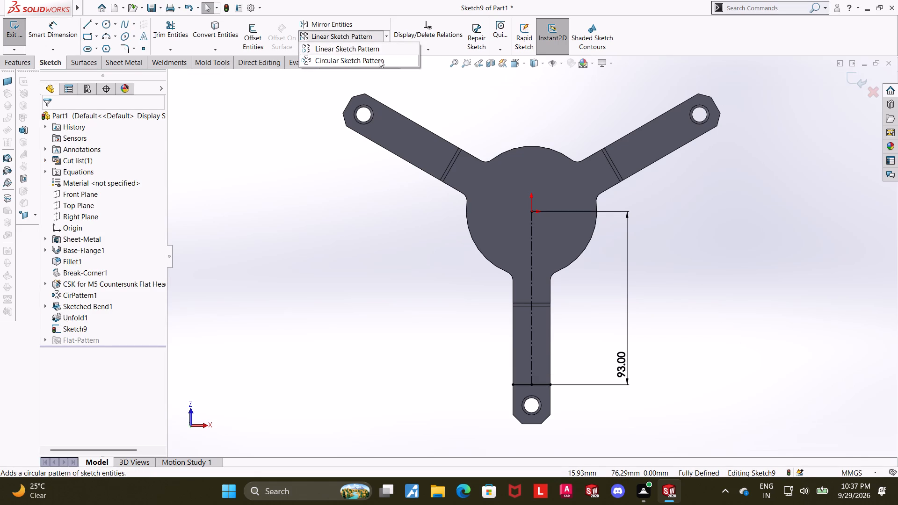
pyautogui.click(379, 59)
pyautogui.doubleClick(100, 148)
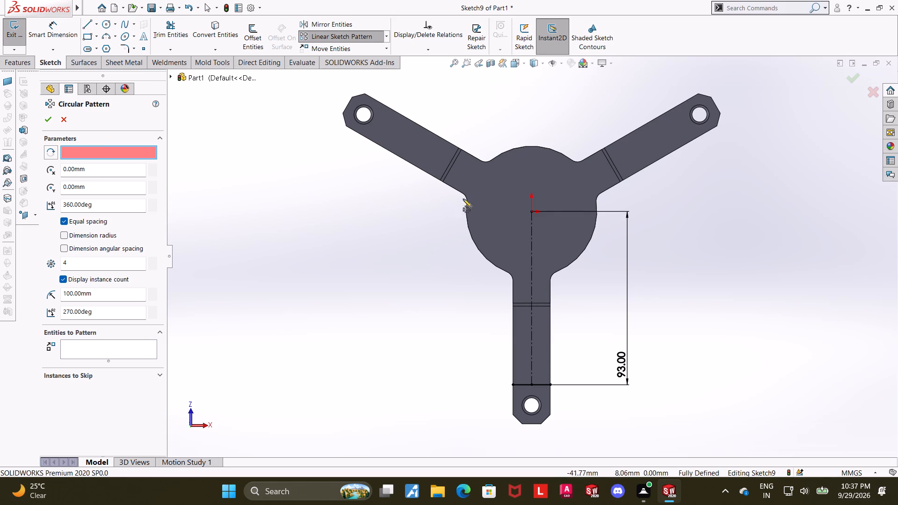
pyautogui.click(530, 213)
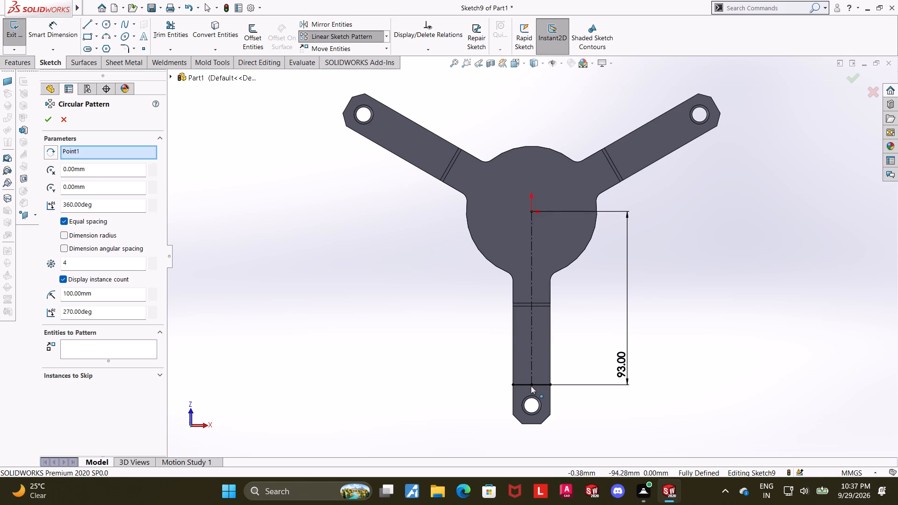
pyautogui.click(516, 383)
pyautogui.click(532, 357)
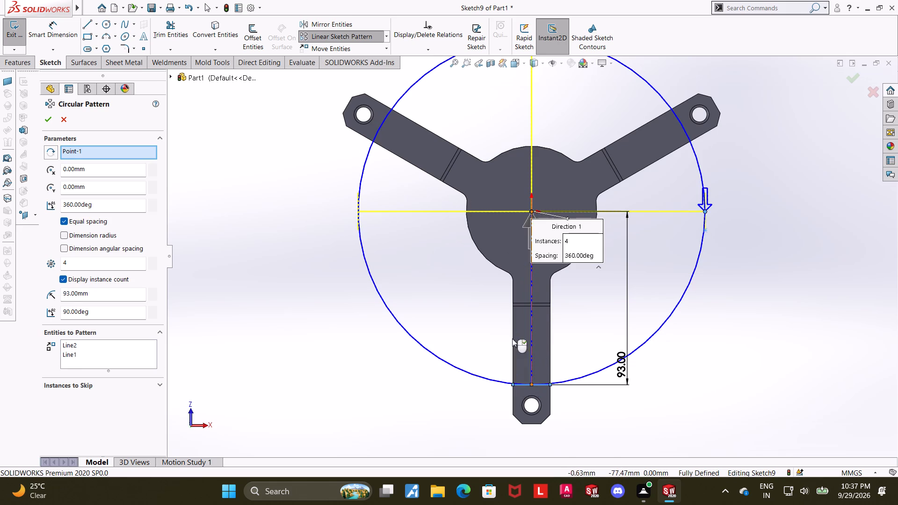
pyautogui.moveTo(89, 259); pyautogui.dragTo(0, 260)
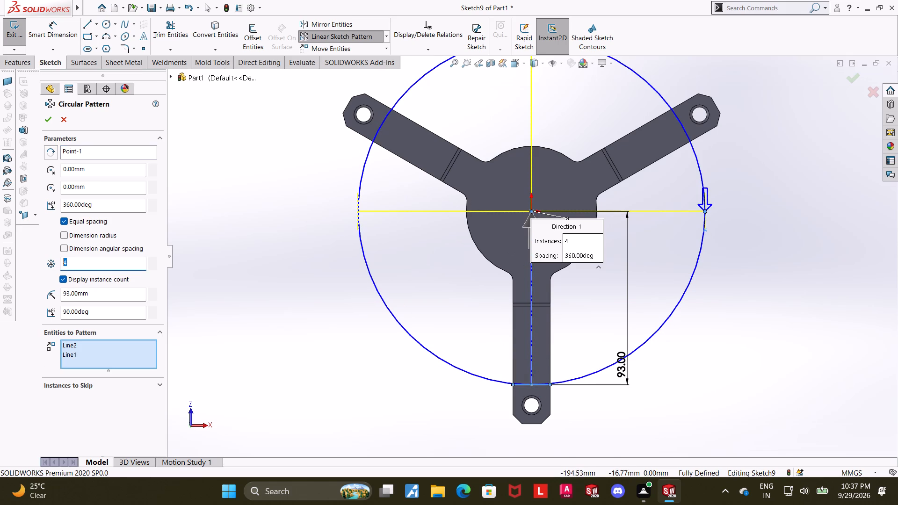
pyautogui.press('3')
pyautogui.press('Return')
pyautogui.click(43, 114)
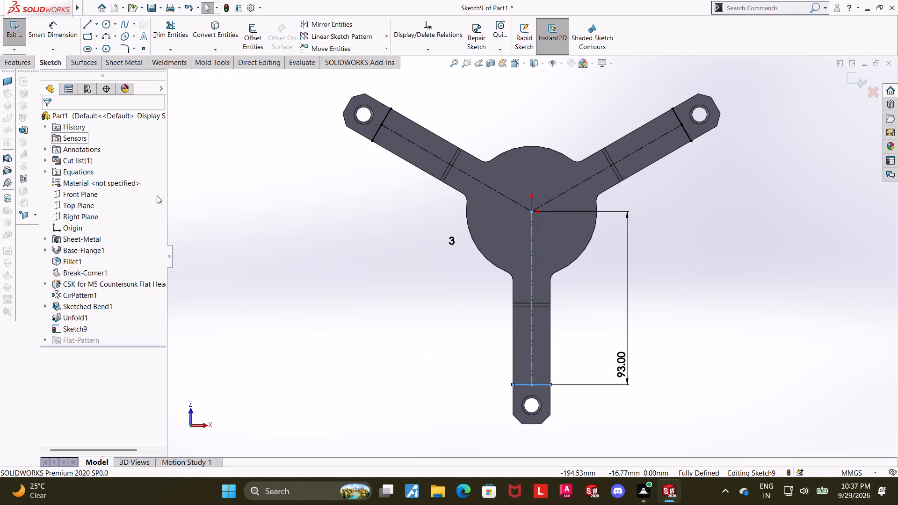
pyautogui.click(223, 239)
pyautogui.click(847, 79)
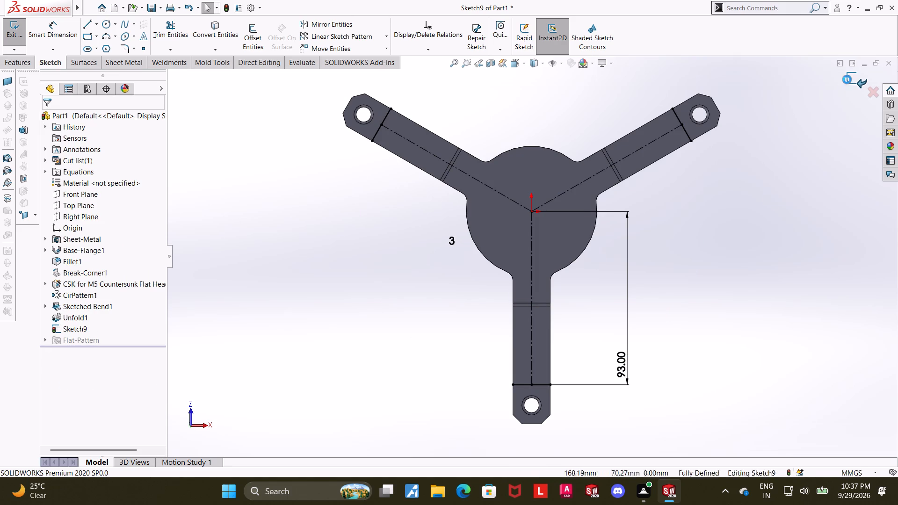
# Create a sketched bend along the three 93 mm lines with the central face fixed, 45 degrees, 1.5 mm radius, opposite to the inner bends.
pyautogui.moveTo(652, 355); pyautogui.dragTo(643, 287, button='middle')
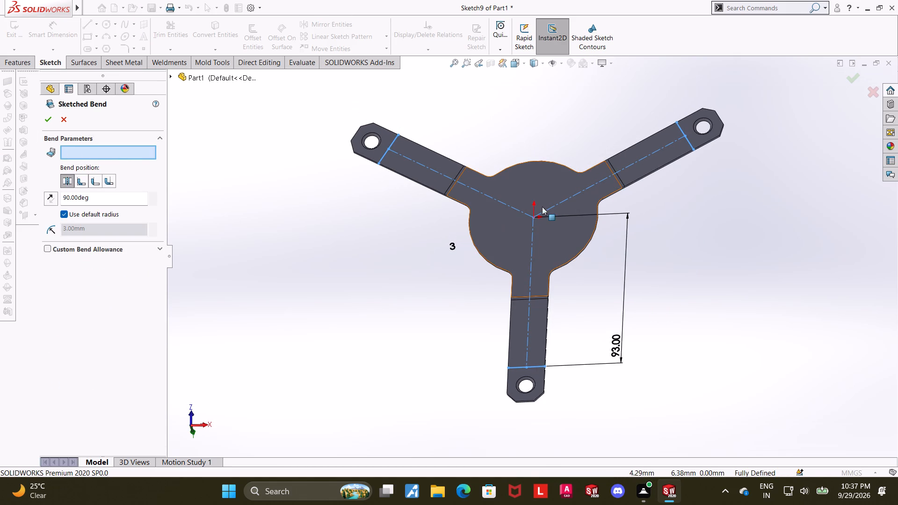
pyautogui.click(502, 230)
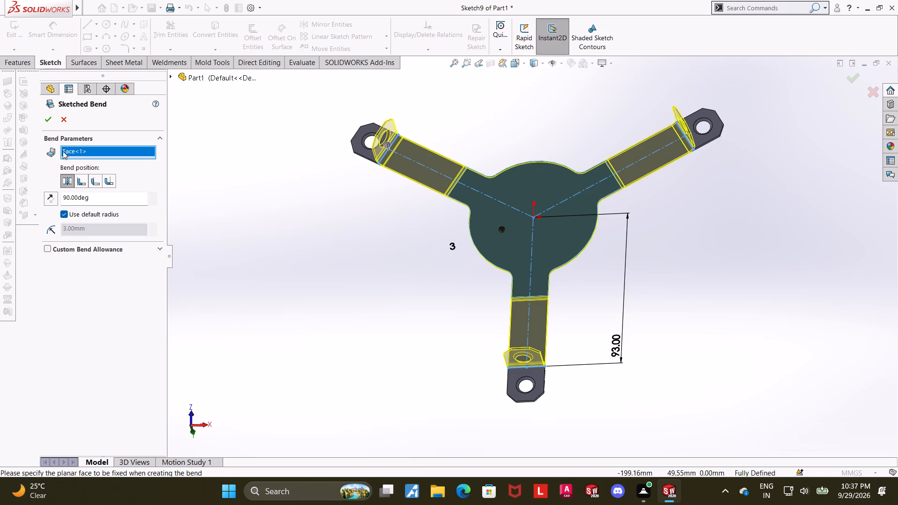
pyautogui.click(56, 191)
pyautogui.click(52, 195)
pyautogui.moveTo(295, 240); pyautogui.dragTo(306, 215, button='middle')
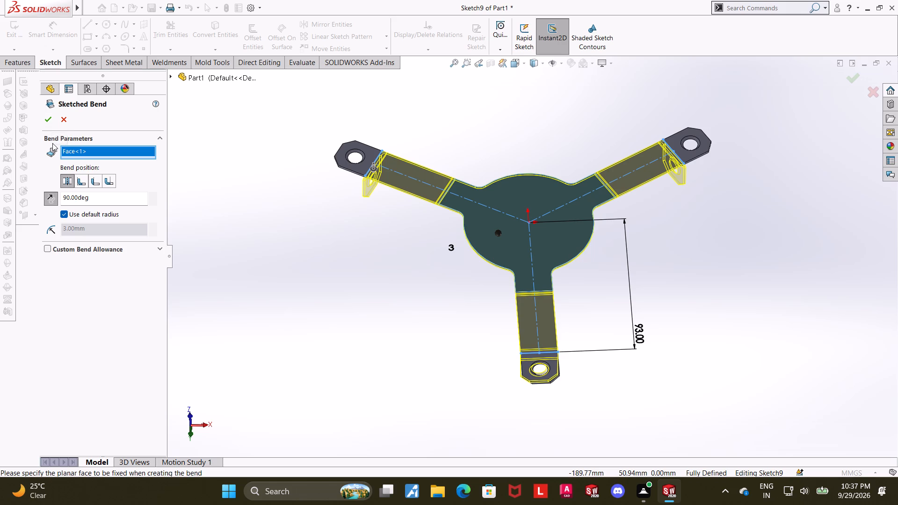
pyautogui.moveTo(102, 199); pyautogui.dragTo(30, 198)
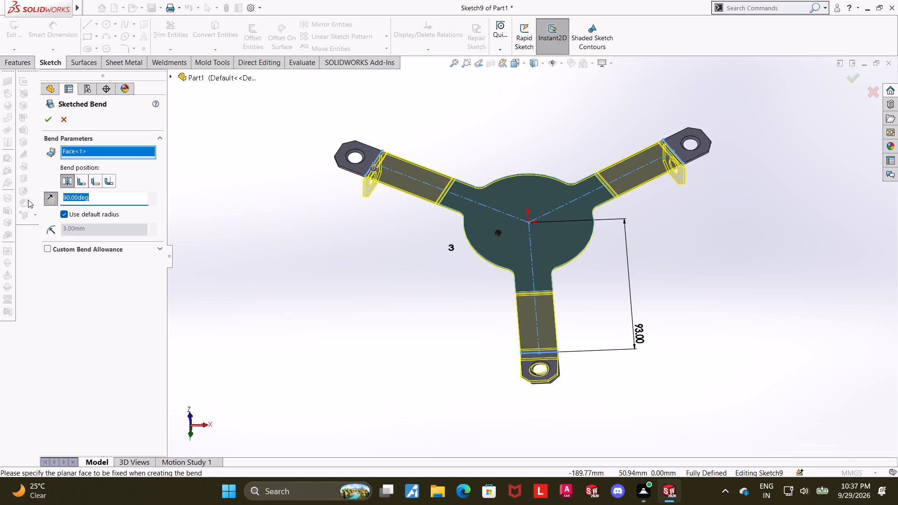
pyautogui.write('45')
pyautogui.press('Return')
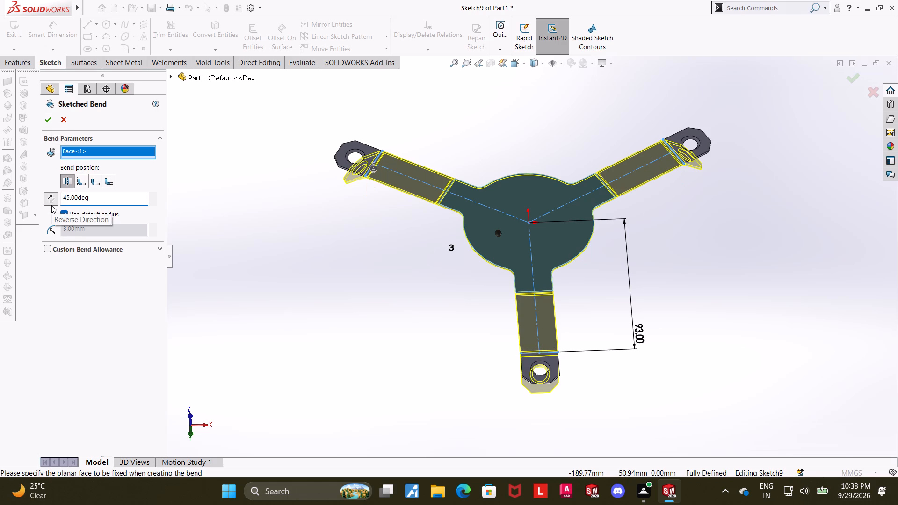
pyautogui.click(51, 203)
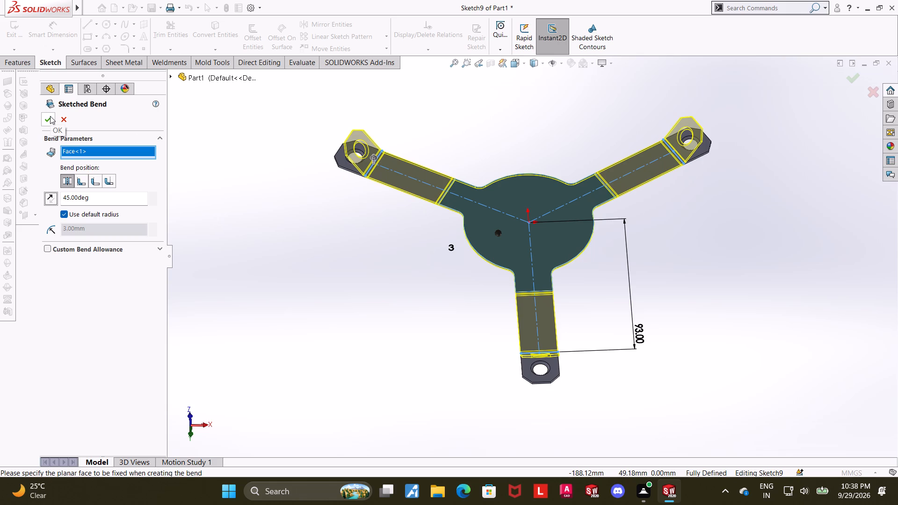
pyautogui.click(64, 213)
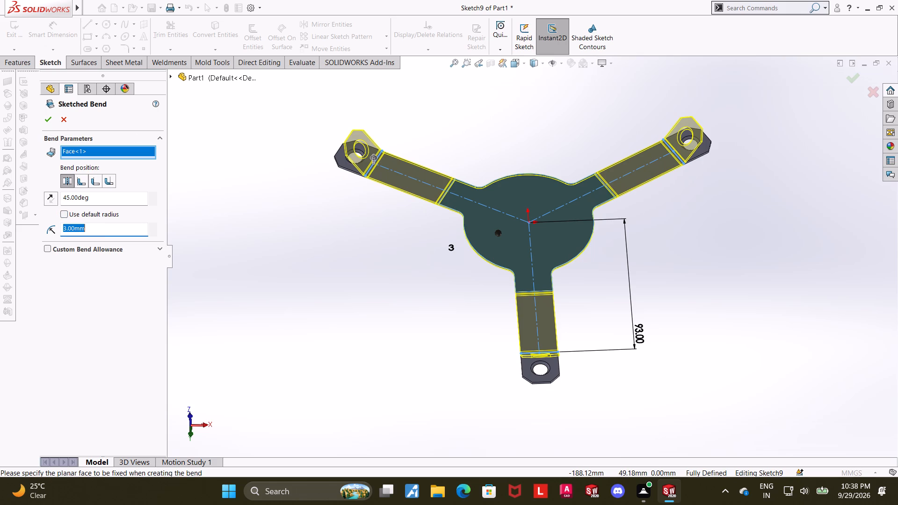
pyautogui.write('1.5')
pyautogui.press('Return')
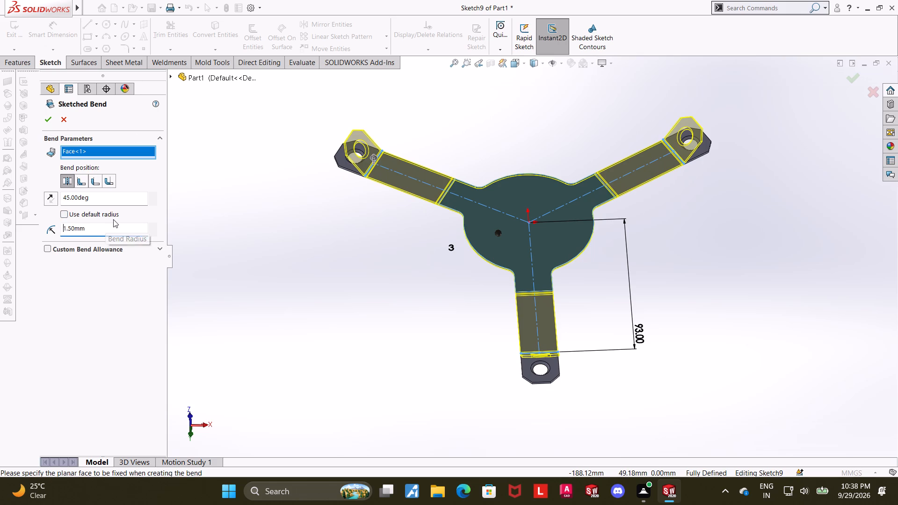
pyautogui.click(50, 117)
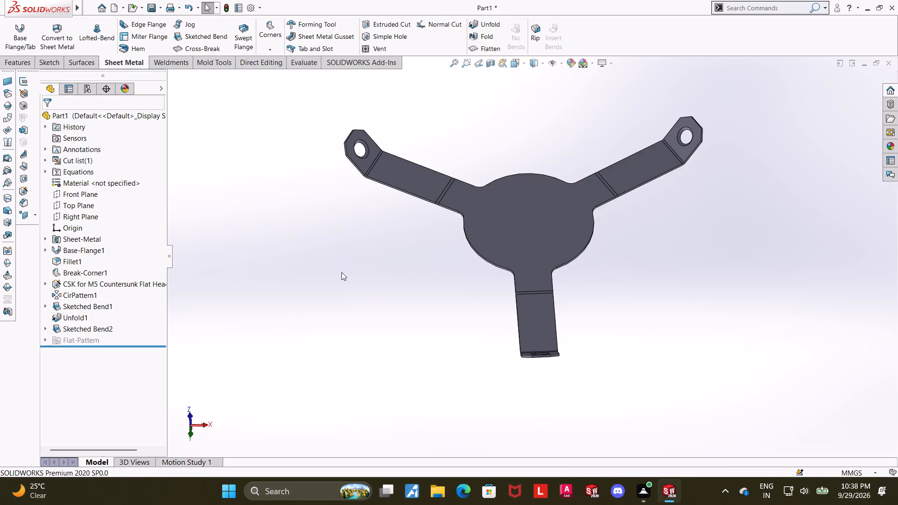
pyautogui.click(341, 272)
# Fold all three unfolded inner arm bends back, keeping the central face fixed.
pyautogui.moveTo(660, 293); pyautogui.dragTo(666, 296, button='middle')
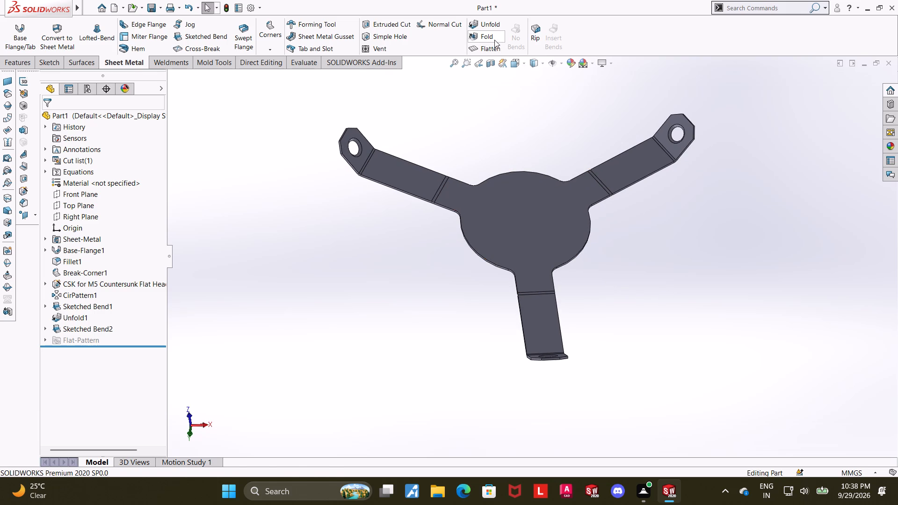
pyautogui.click(494, 40)
pyautogui.click(530, 230)
pyautogui.click(101, 223)
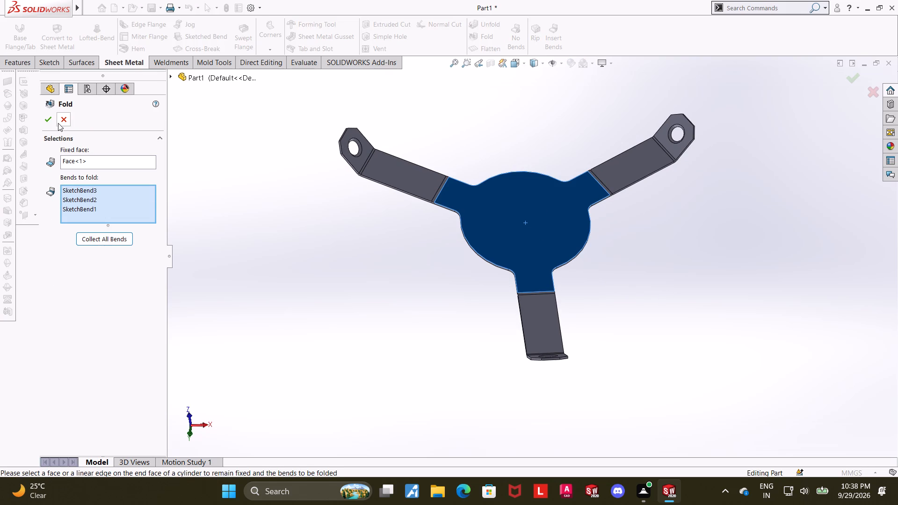
pyautogui.click(54, 122)
pyautogui.click(382, 340)
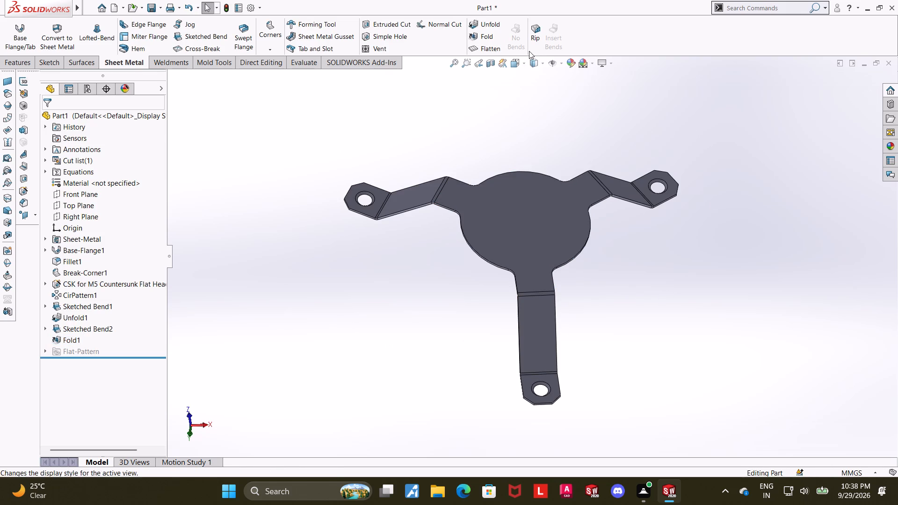
# Examine the folded flange from several angles to check the shape of the arms and end tabs.
pyautogui.click(510, 68)
pyautogui.click(431, 358)
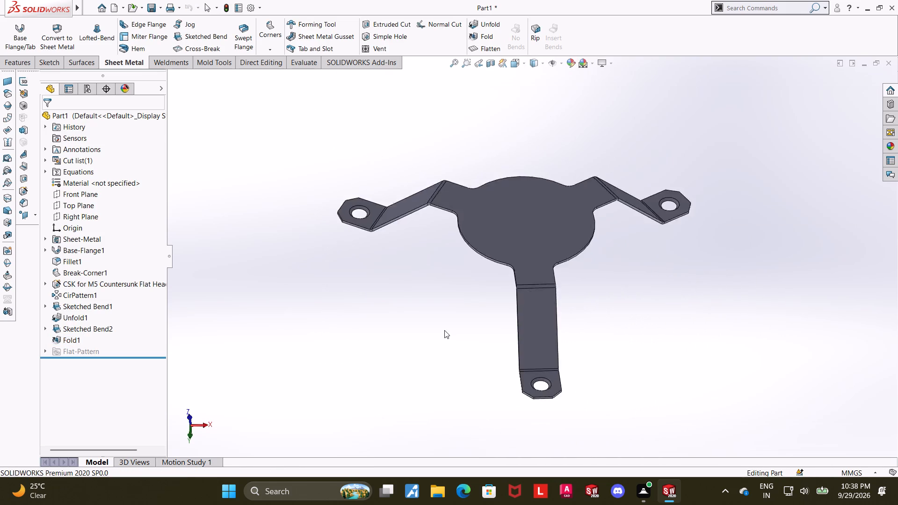
pyautogui.scroll(4, 485, 316)
pyautogui.moveTo(445, 292); pyautogui.dragTo(507, 331, button='middle')
pyautogui.scroll(-3, 533, 229)
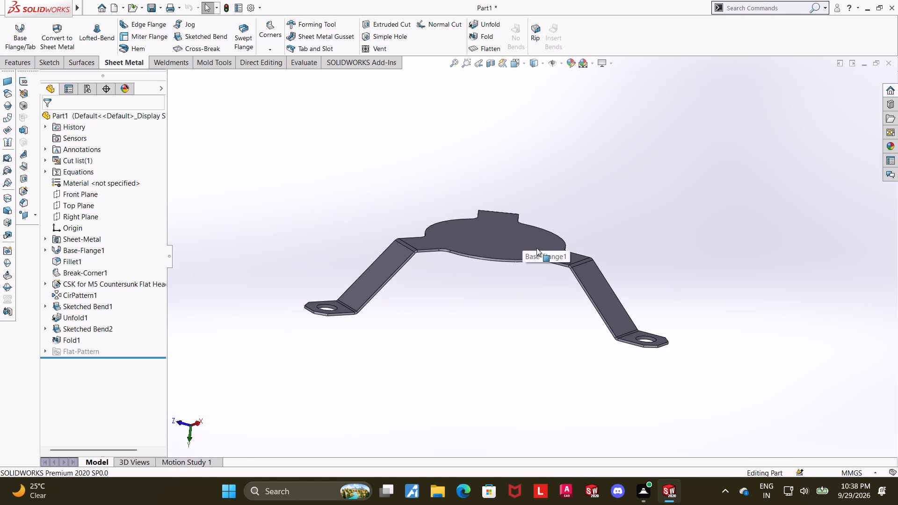
pyautogui.moveTo(607, 190); pyautogui.dragTo(576, 222, button='middle')
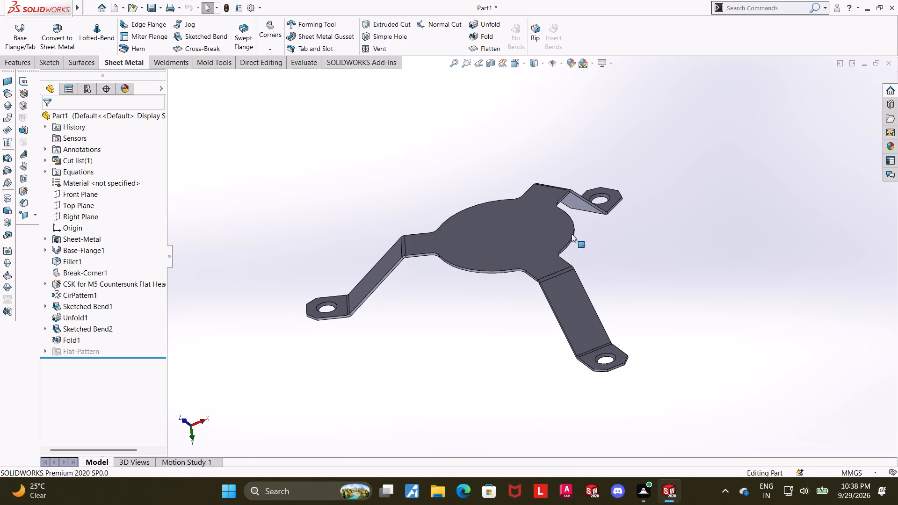
pyautogui.moveTo(530, 253); pyautogui.dragTo(556, 227, button='middle')
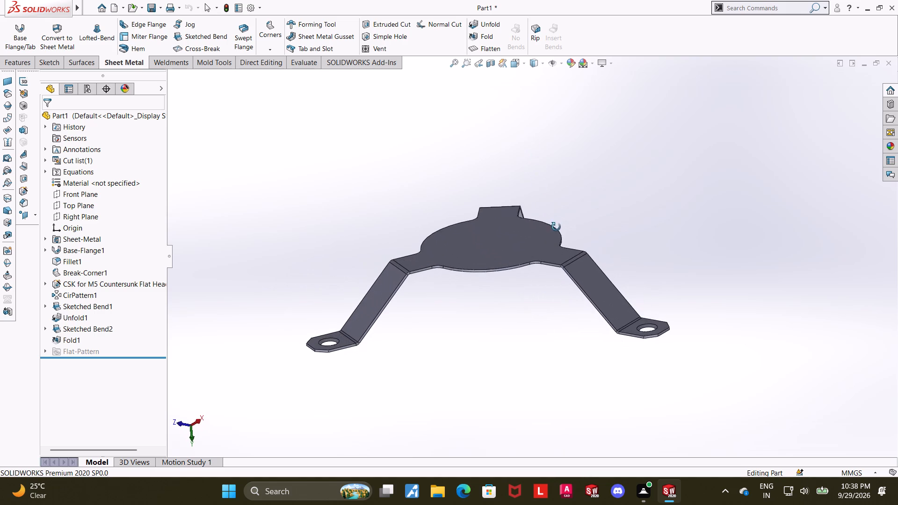
pyautogui.moveTo(556, 227); pyautogui.dragTo(558, 237, button='middle')
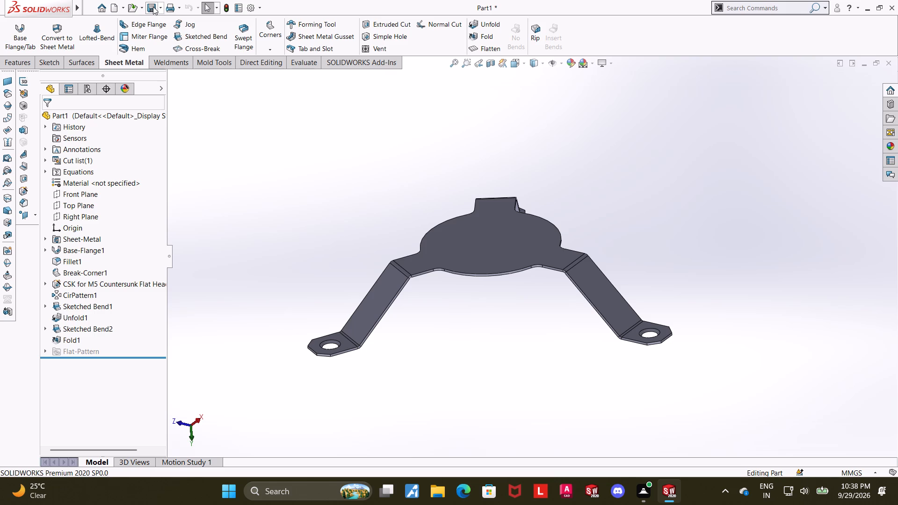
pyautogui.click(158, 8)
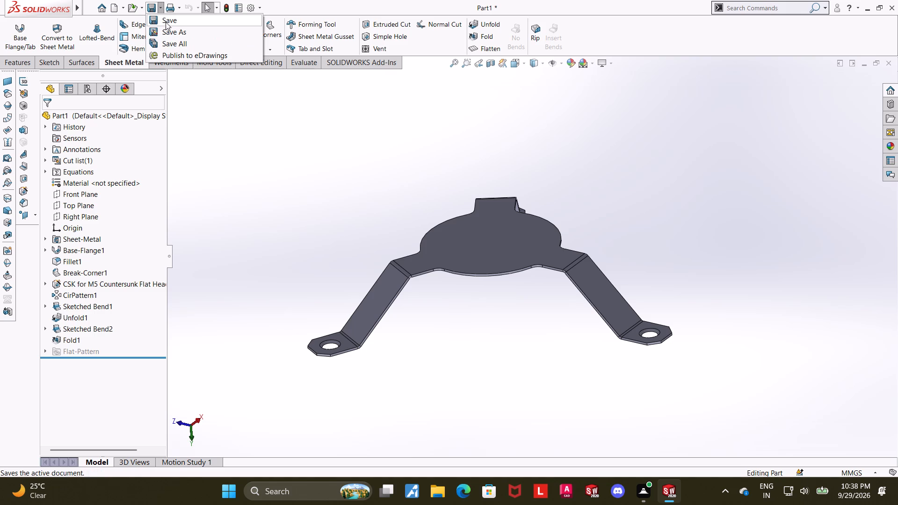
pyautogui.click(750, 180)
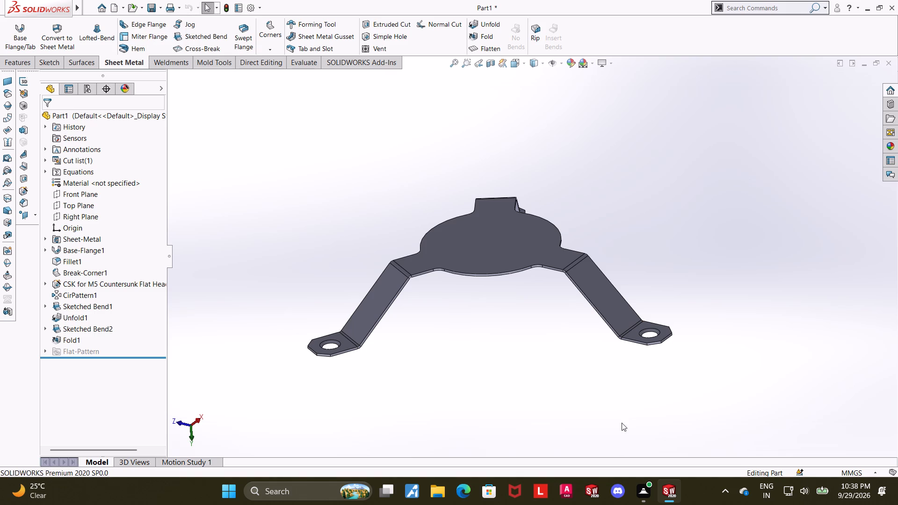
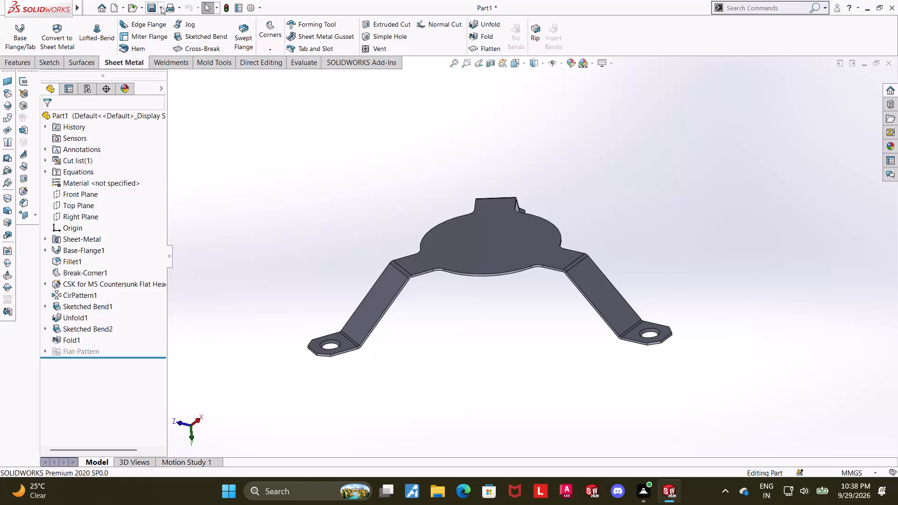
# Save the part in the Downloads folder as a SOLIDWORKS Part named "3 spoke sheet metal".
pyautogui.click(161, 6)
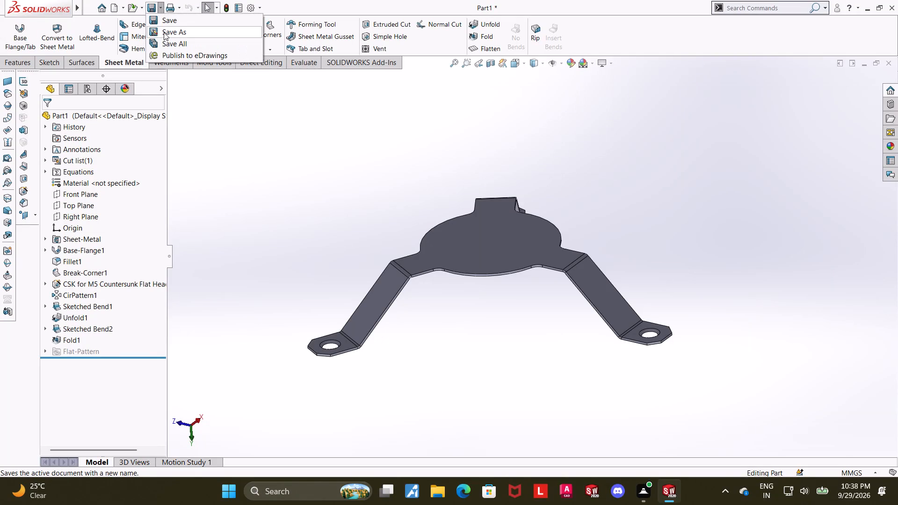
pyautogui.click(164, 32)
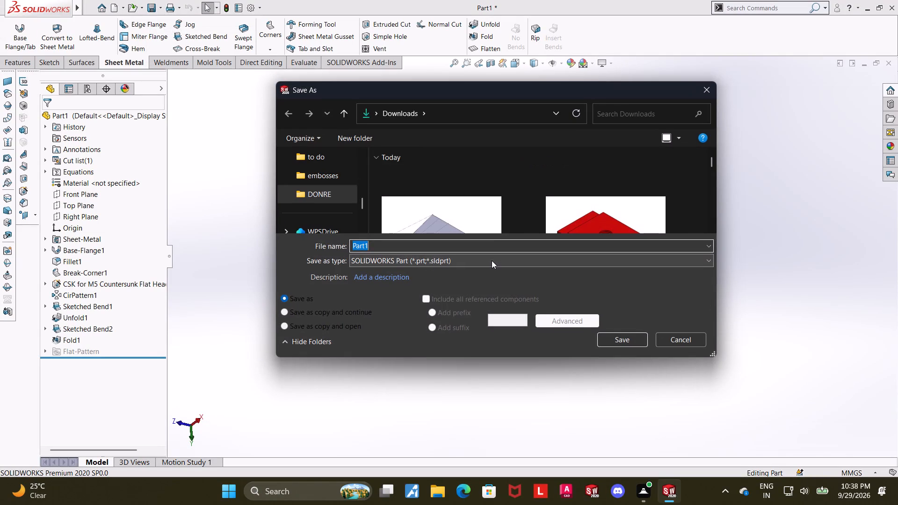
pyautogui.write('3 spoke sheet metal')
pyautogui.press('space')
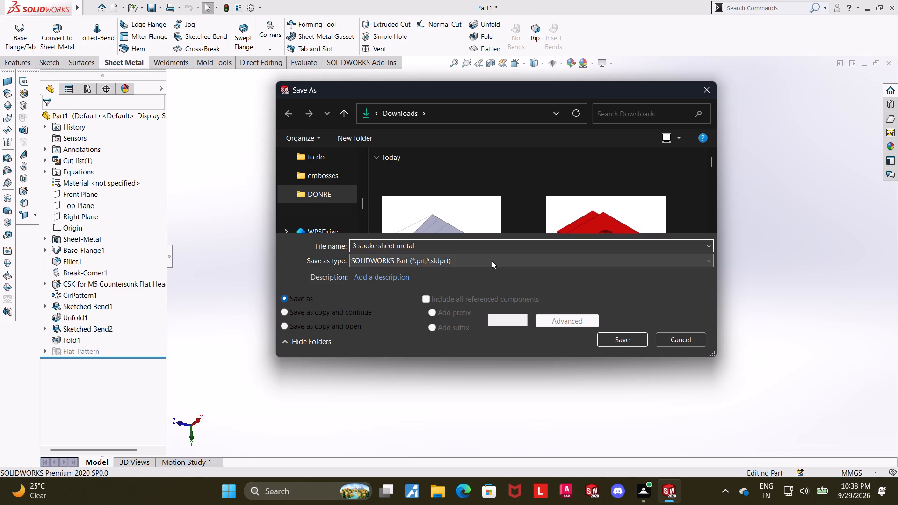
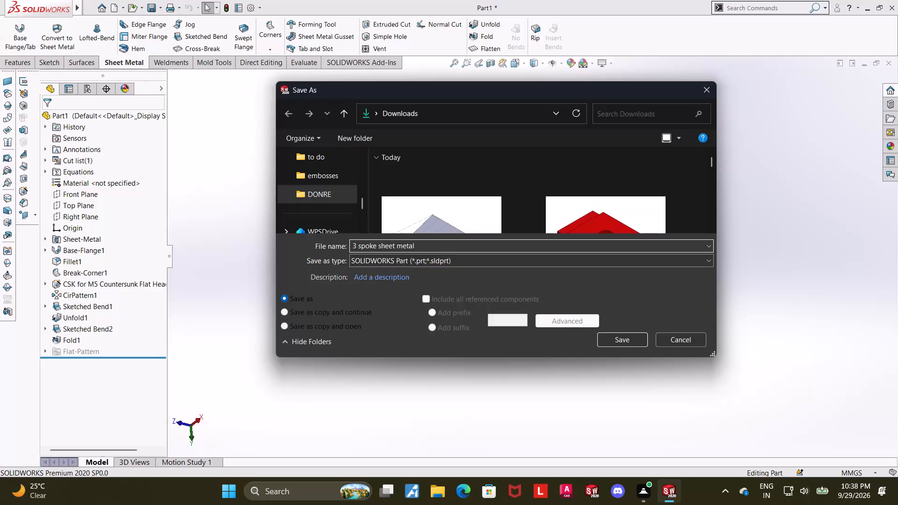
# Complete the file name as "3 spoke sheet metal support bracket" and save the part.
pyautogui.write('support bracket')
pyautogui.press('Return')
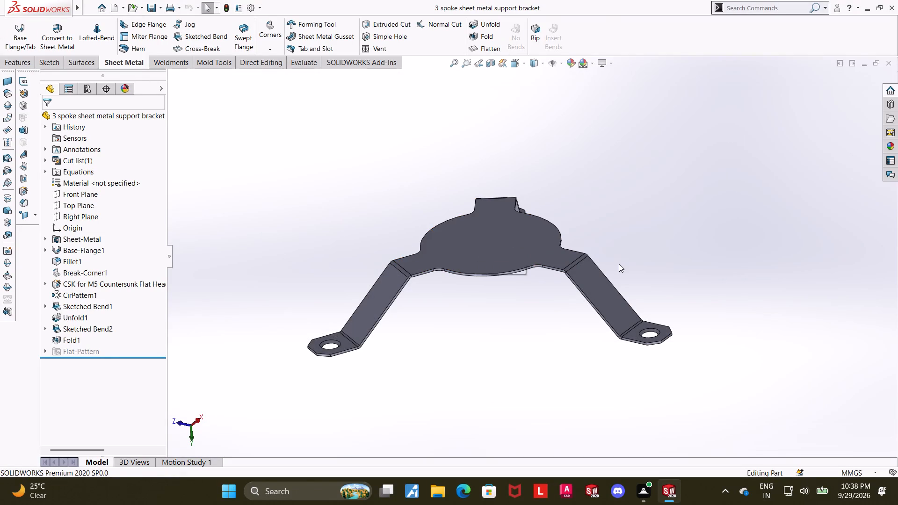
# Create a new part document.
pyautogui.scroll(2, 619, 264)
pyautogui.scroll(-2, 503, 235)
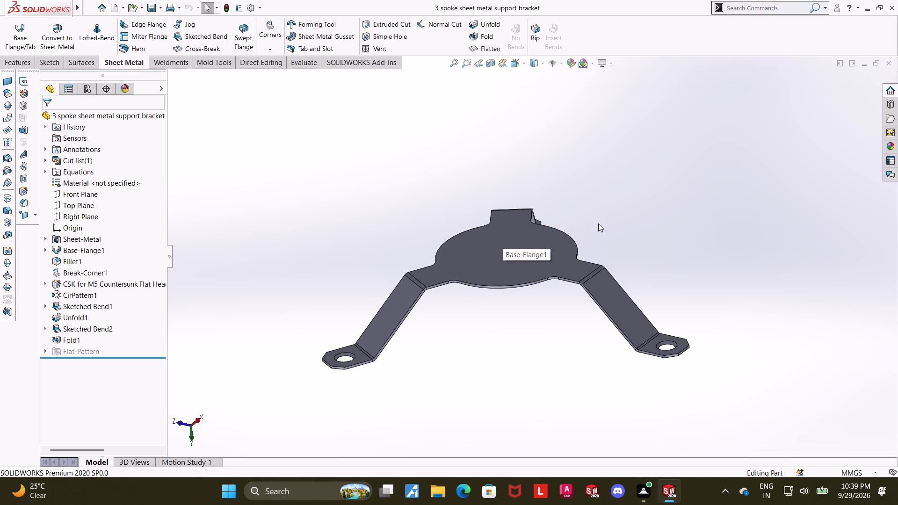
pyautogui.click(232, 100)
pyautogui.moveTo(387, 265); pyautogui.dragTo(380, 252)
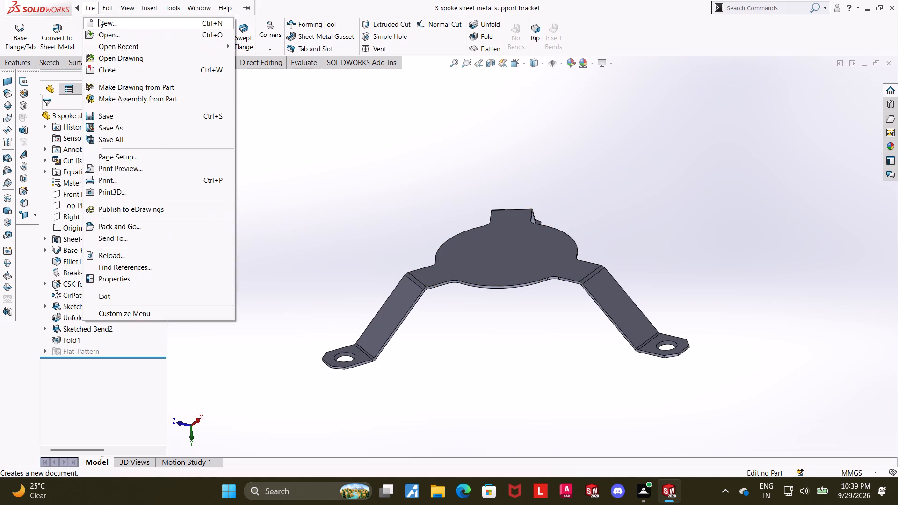
pyautogui.click(98, 19)
pyautogui.doubleClick(223, 233)
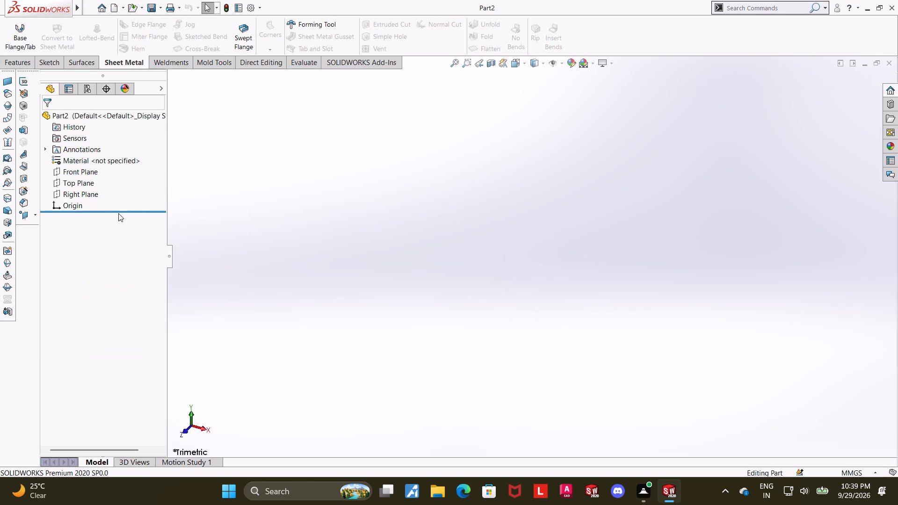
# Sketch a closed three-step profile on the Front Plane, starting at the origin, about 105 mm wide and 39 mm high.
pyautogui.click(81, 168)
pyautogui.click(89, 159)
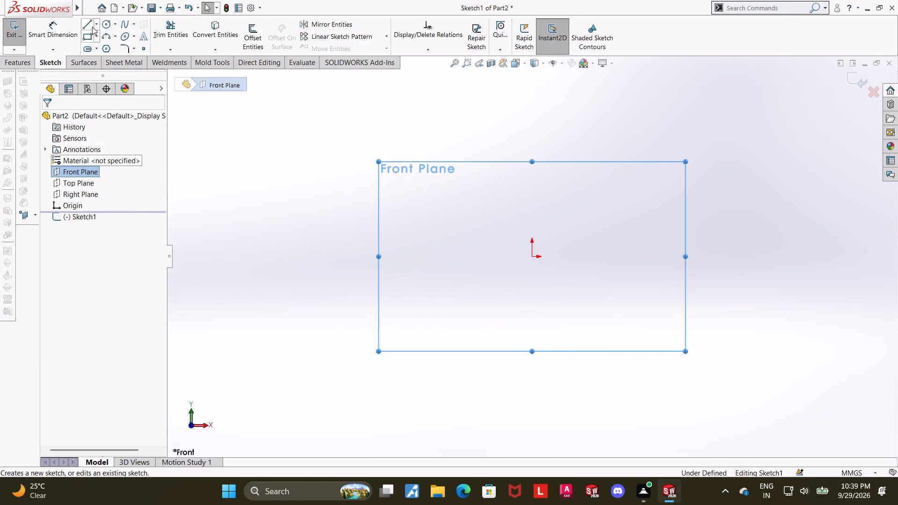
pyautogui.click(92, 23)
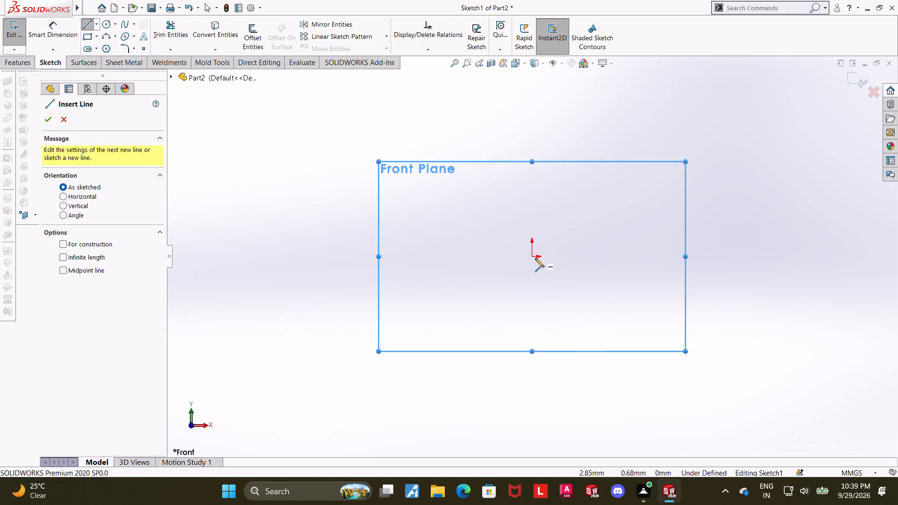
pyautogui.click(532, 255)
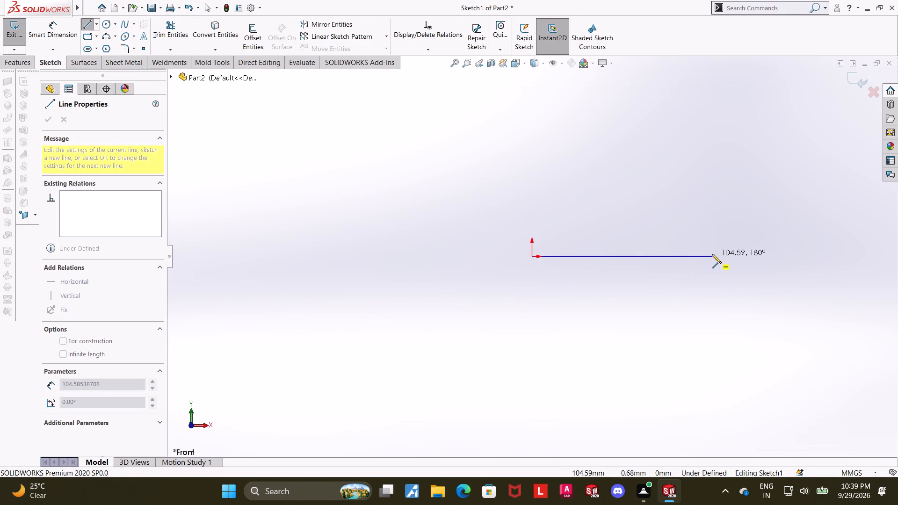
pyautogui.click(712, 254)
pyautogui.click(713, 232)
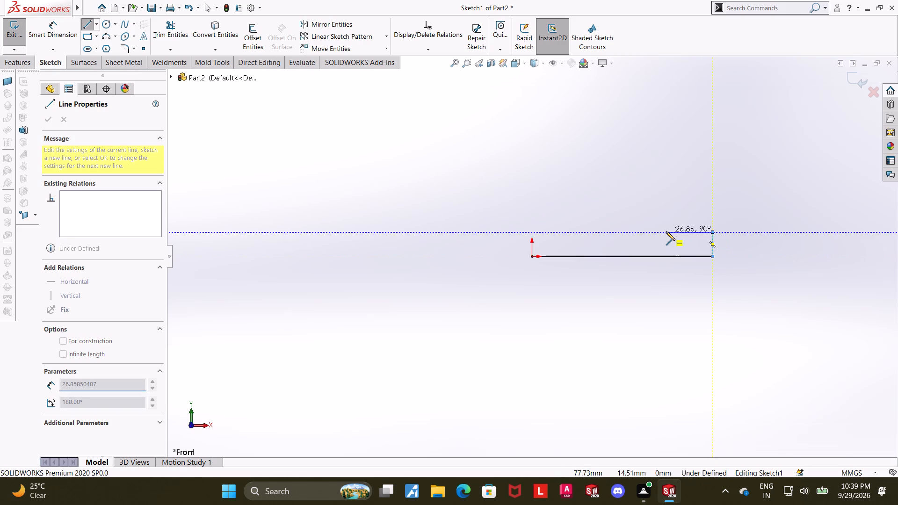
pyautogui.click(666, 231)
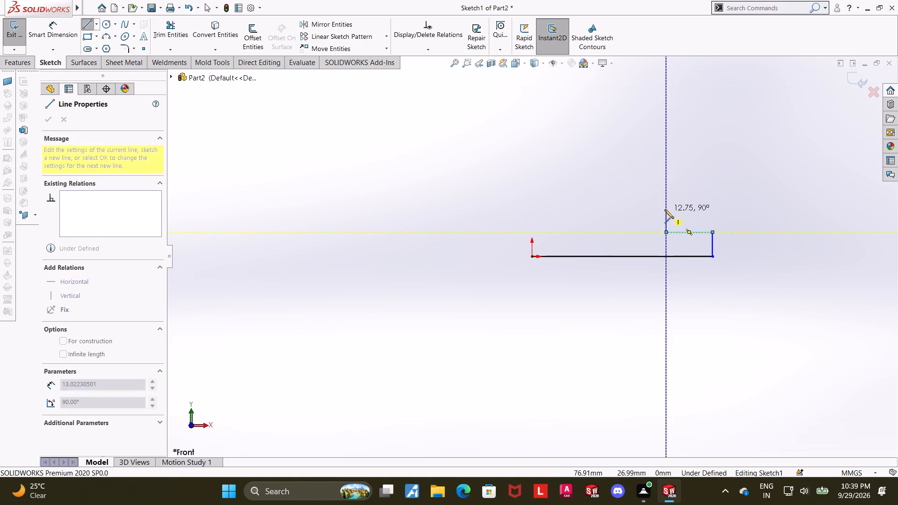
pyautogui.click(665, 209)
pyautogui.click(615, 210)
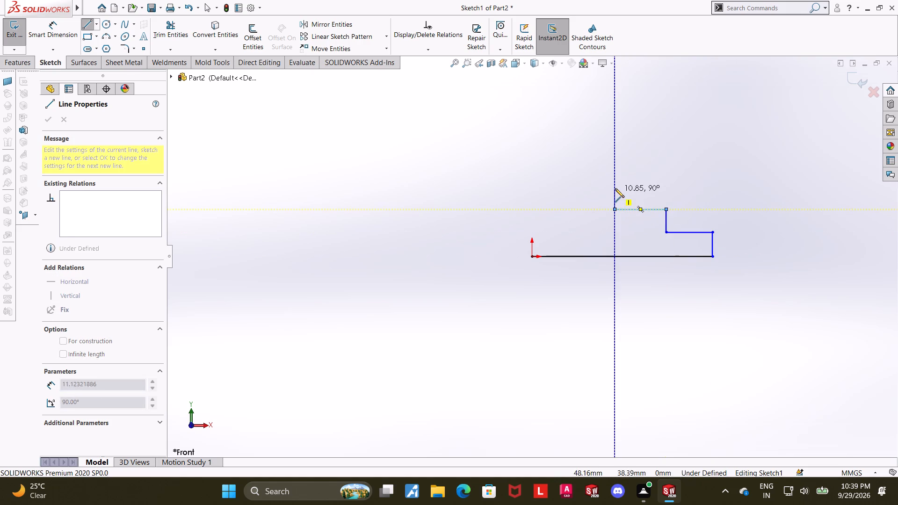
pyautogui.click(615, 188)
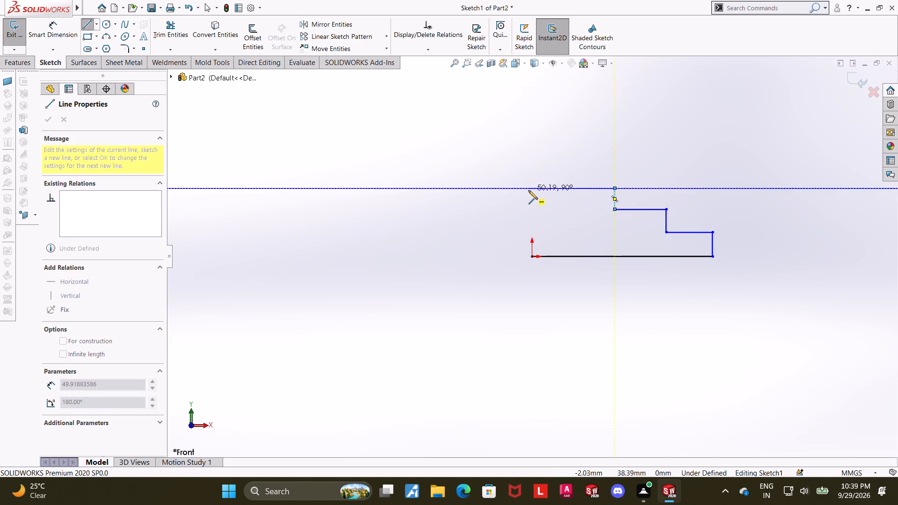
pyautogui.click(530, 191)
pyautogui.click(533, 258)
pyautogui.press('Escape')
pyautogui.press('Escape')
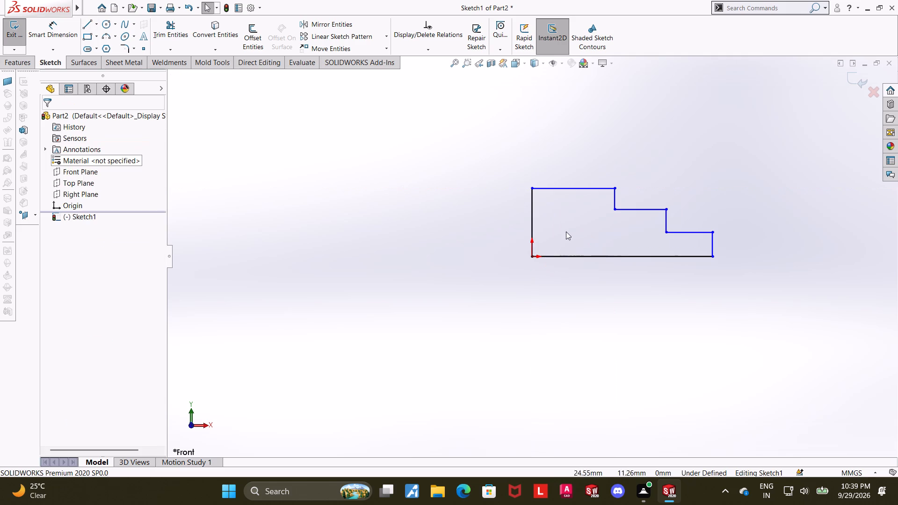
pyautogui.press('Escape')
pyautogui.press('Escape')
pyautogui.press('Escape')
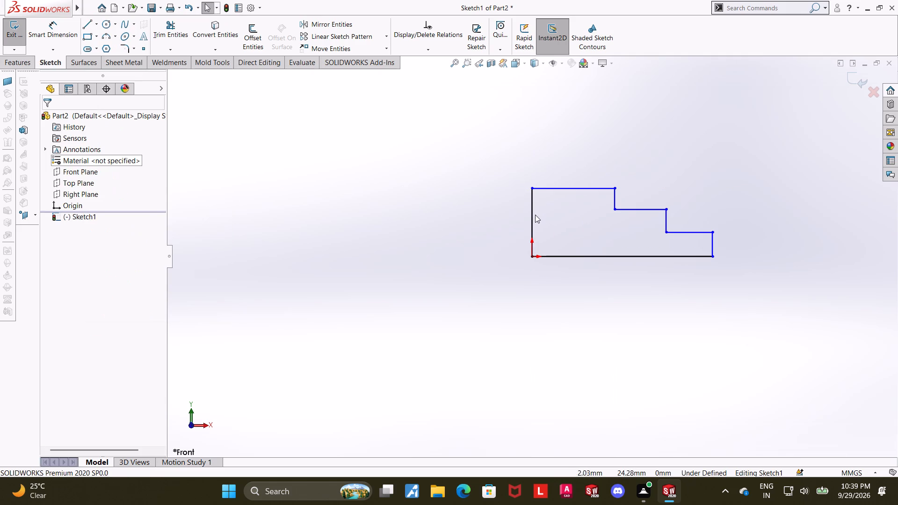
# Convert the profile's vertical line through the origin to construction geometry.
pyautogui.click(533, 211)
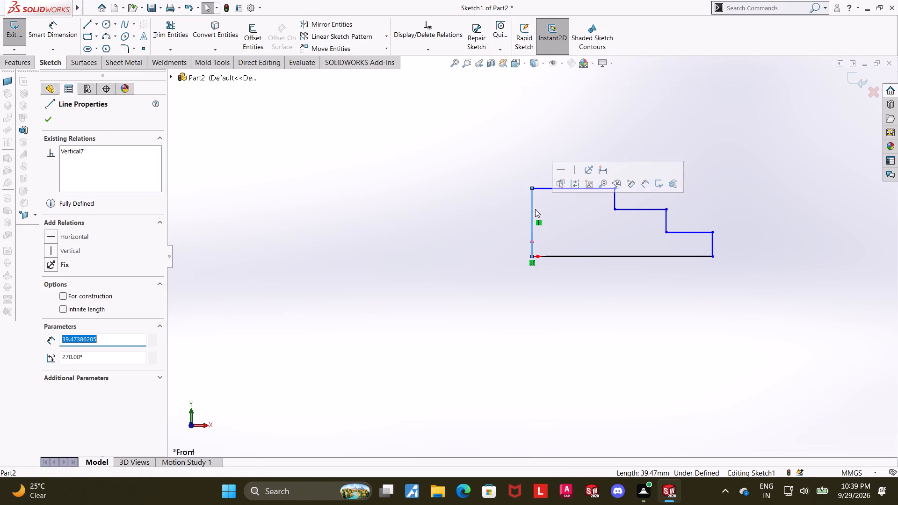
pyautogui.click(570, 187)
pyautogui.press('Escape')
pyautogui.press('Escape')
# Dimension the profile's horizontal base line to 30 mm.
pyautogui.click(74, 37)
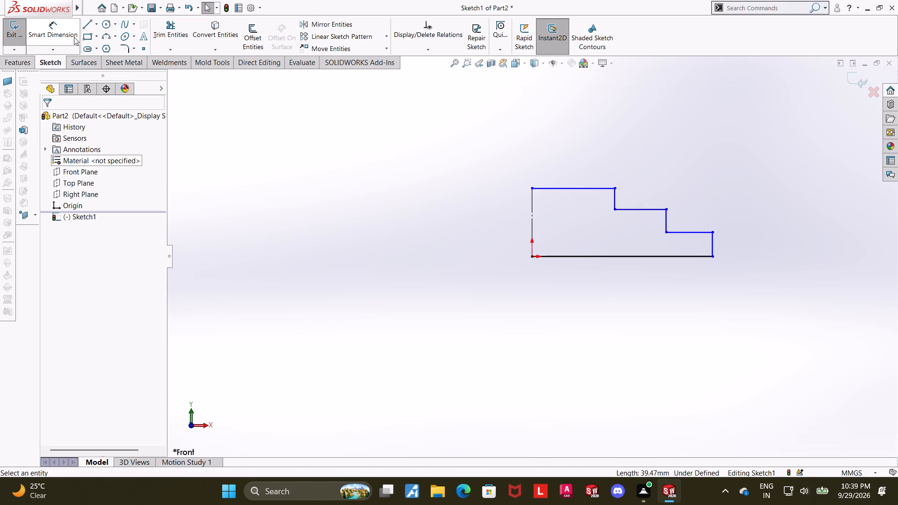
pyautogui.click(584, 254)
pyautogui.click(574, 300)
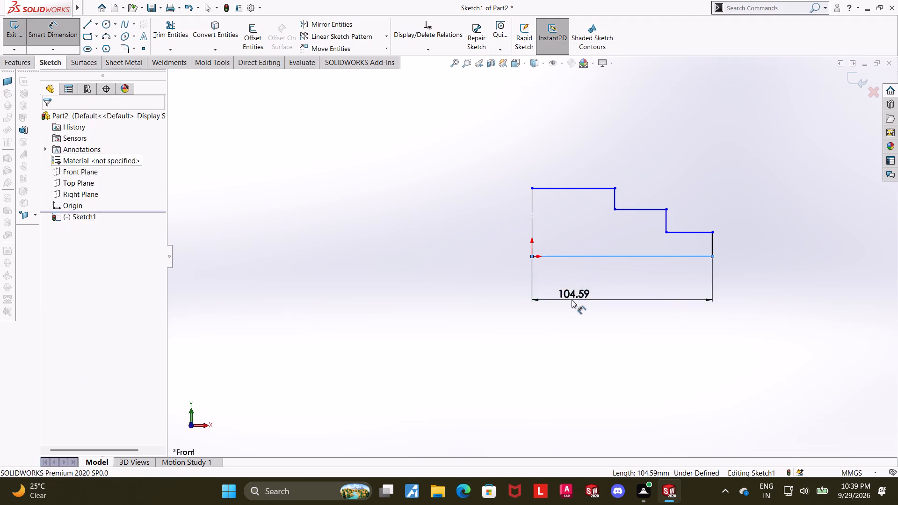
pyautogui.write('30')
pyautogui.press('Return')
pyautogui.press('Escape')
pyautogui.press('Escape')
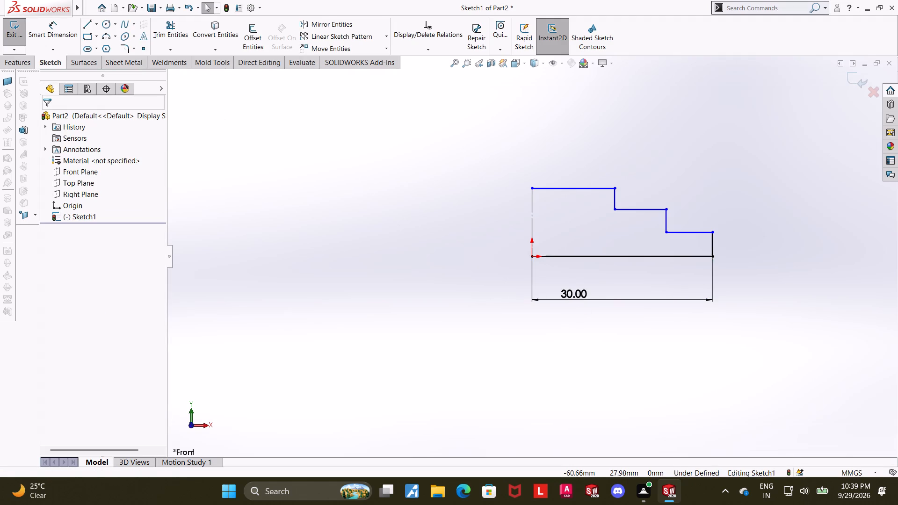
# Dimension the distance from the vertical construction line to the middle step's vertical edge as 25 mm.
pyautogui.click(51, 24)
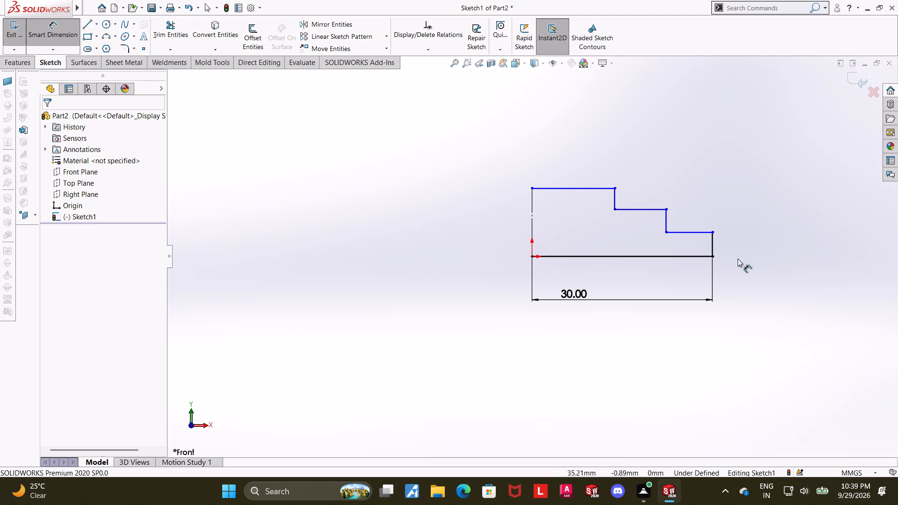
pyautogui.click(664, 224)
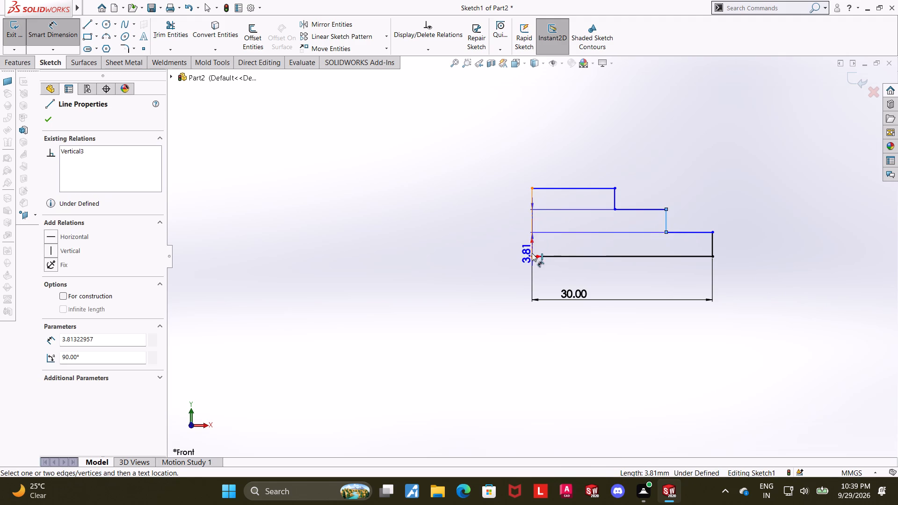
pyautogui.click(531, 227)
pyautogui.click(587, 272)
pyautogui.write('25')
pyautogui.press('Return')
pyautogui.press('Escape')
pyautogui.press('Escape')
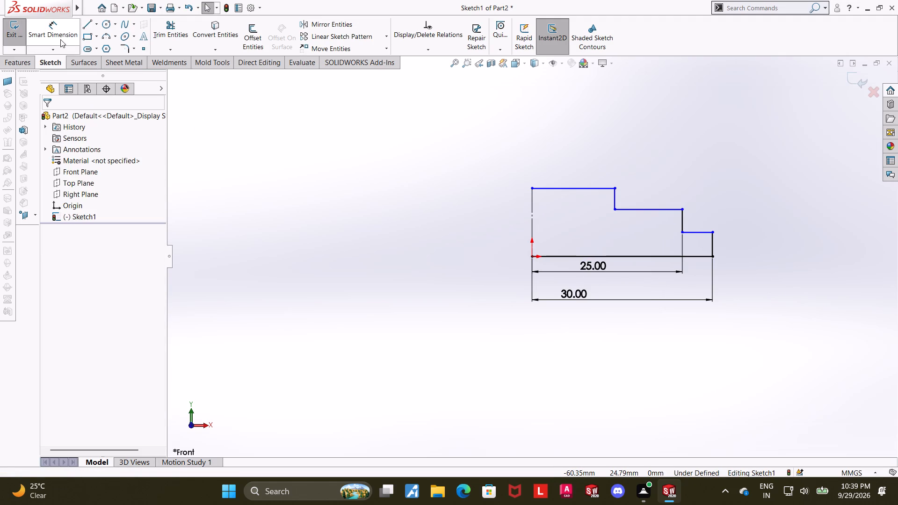
# Dimension the distance from the vertical construction line to the uppermost step's vertical edge as 15 mm.
pyautogui.click(60, 27)
pyautogui.doubleClick(612, 198)
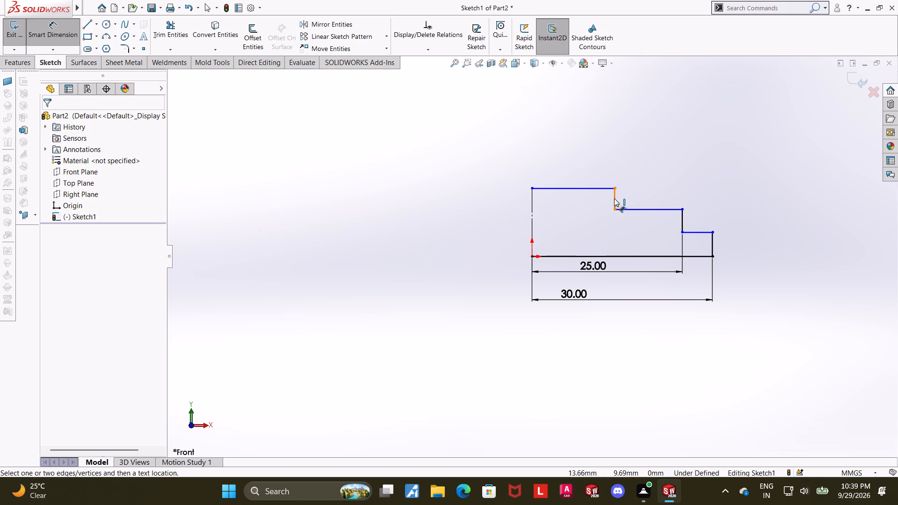
pyautogui.click(531, 201)
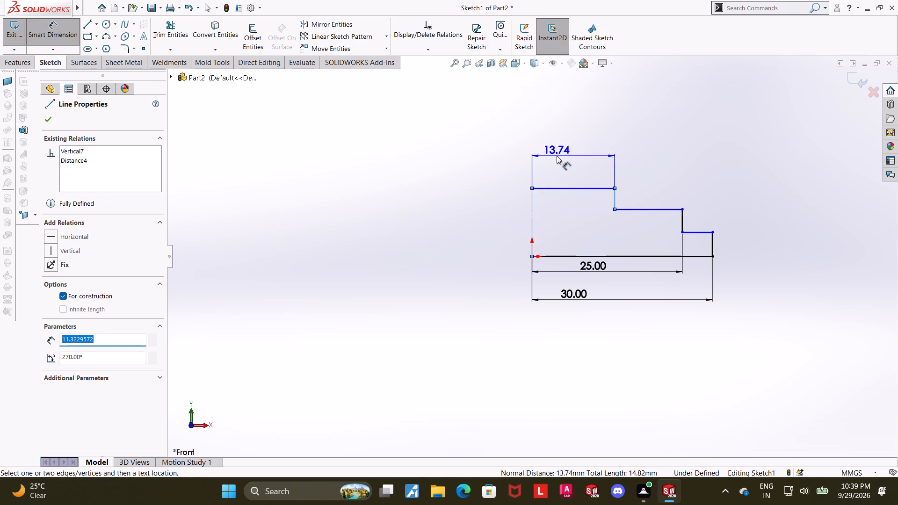
pyautogui.click(557, 156)
pyautogui.write('15')
pyautogui.press('Return')
pyautogui.press('Escape')
pyautogui.press('Escape')
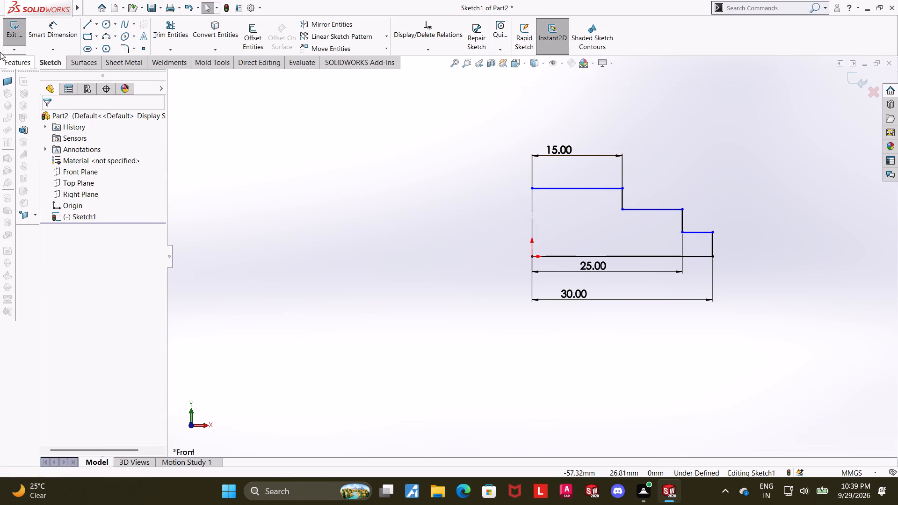
# Dimension the height of the lowest step's outer vertical edge to 5 mm.
pyautogui.click(68, 26)
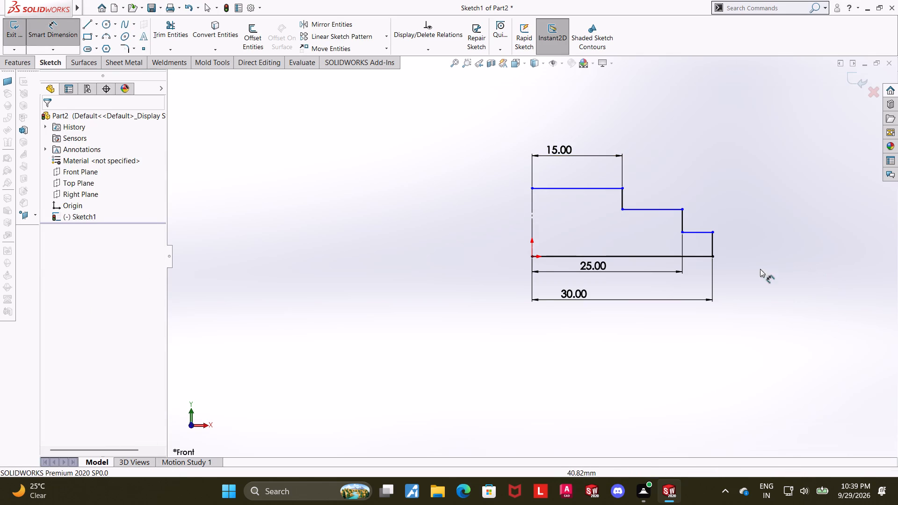
pyautogui.click(712, 244)
pyautogui.click(733, 245)
pyautogui.press('5')
pyautogui.press('Return')
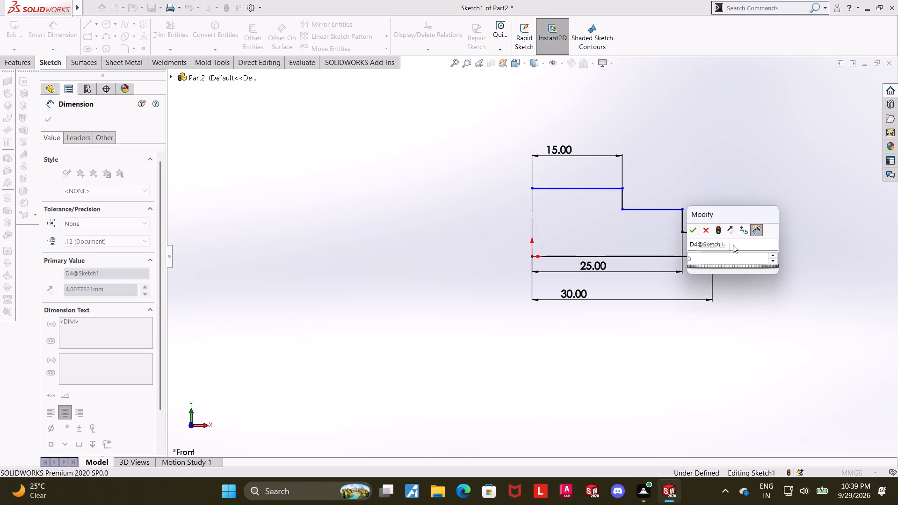
pyautogui.press('Escape')
pyautogui.press('Escape')
# Dimension the height of the middle step's vertical edge to 5 mm.
pyautogui.click(43, 32)
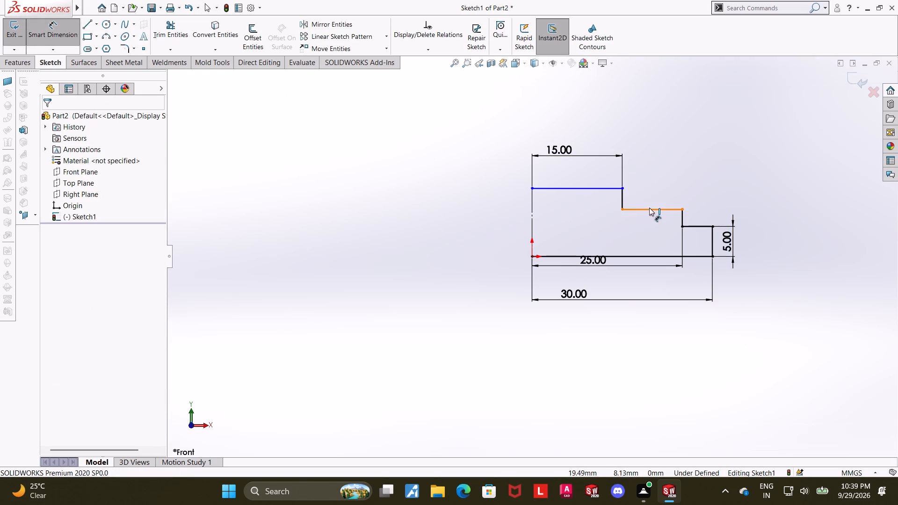
pyautogui.scroll(-2, 649, 208)
pyautogui.click(685, 227)
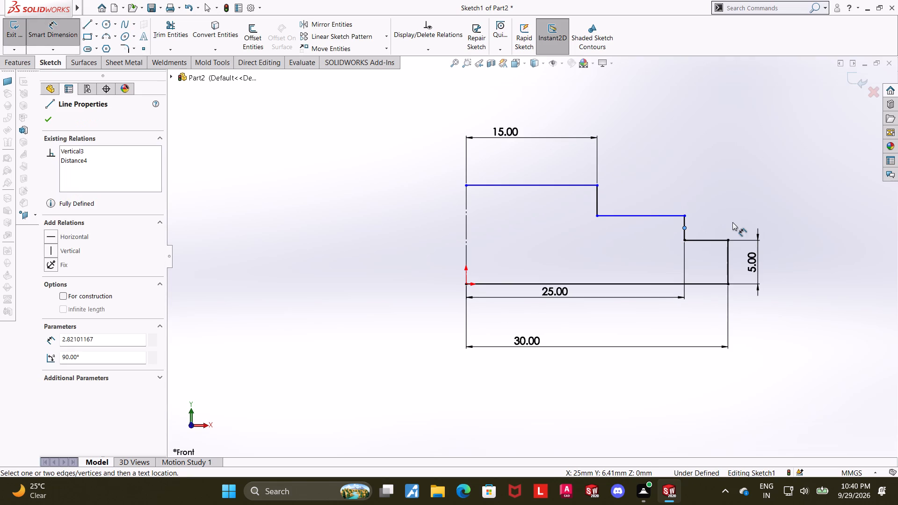
pyautogui.press('Escape')
pyautogui.click(684, 228)
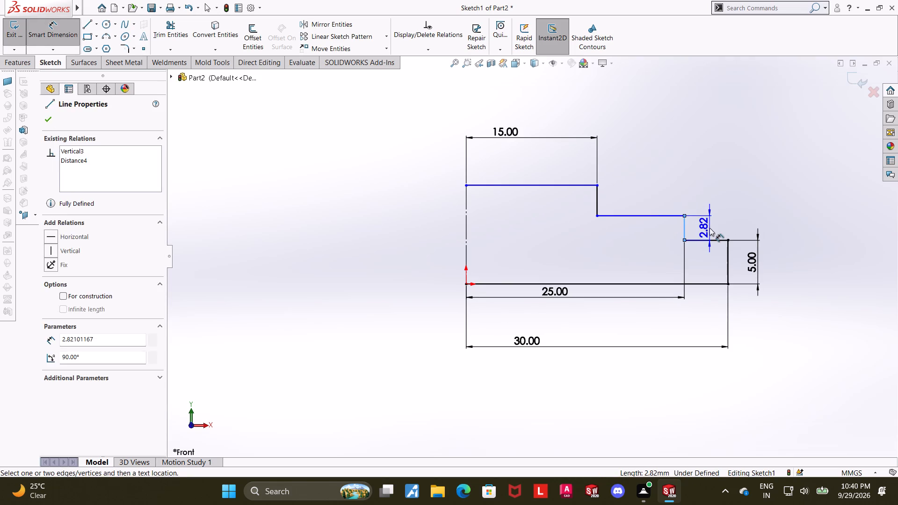
pyautogui.click(710, 228)
pyautogui.press('5')
pyautogui.press('Return')
pyautogui.press('Escape')
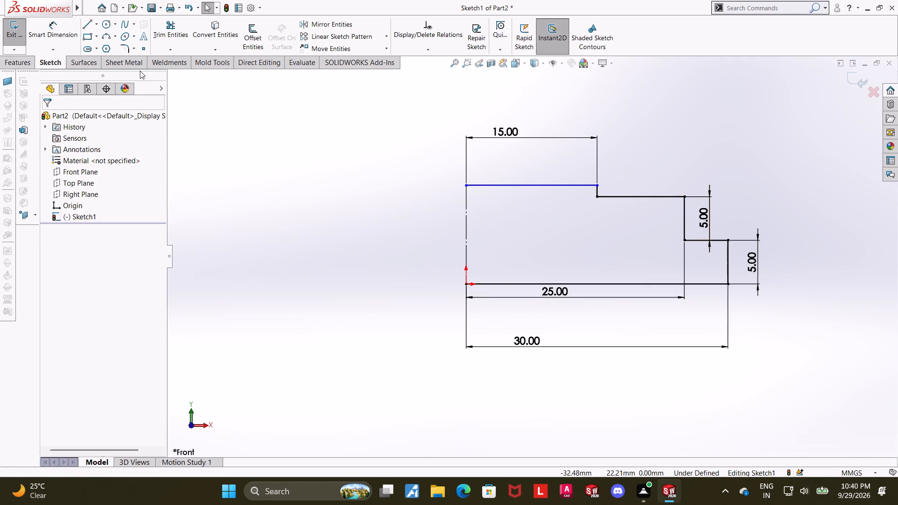
# Dimension the uppermost step's vertical edge to 3 mm and exit the sketch.
pyautogui.click(39, 29)
pyautogui.scroll(-4, 652, 192)
pyautogui.click(505, 204)
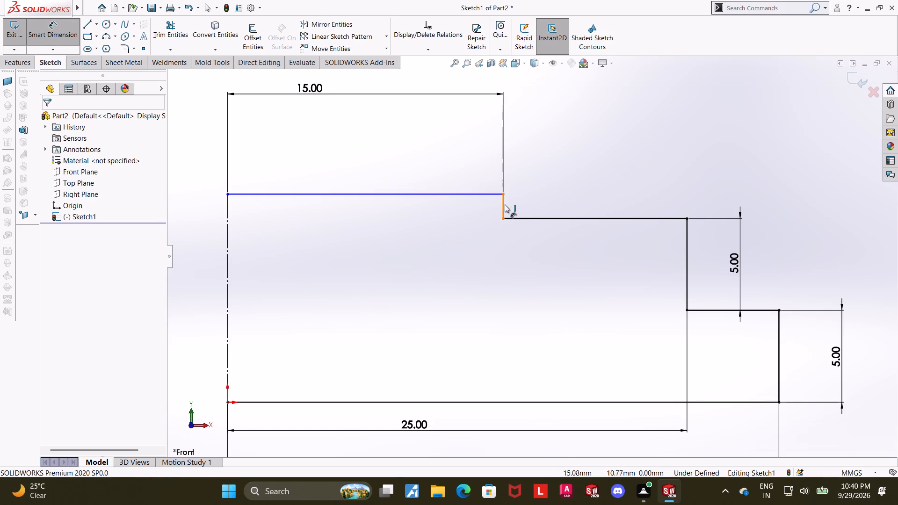
pyautogui.click(535, 204)
pyautogui.press('3')
pyautogui.press('Return')
pyautogui.press('Escape')
pyautogui.press('Escape')
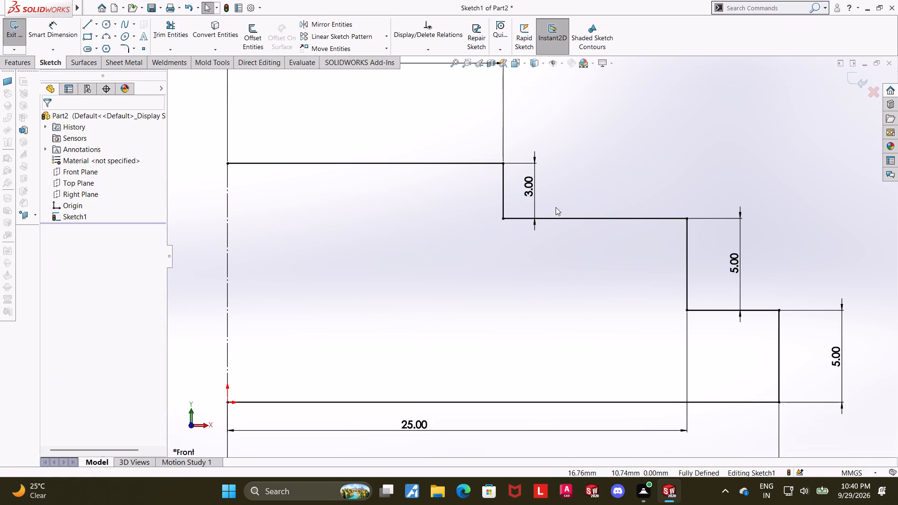
pyautogui.click(865, 79)
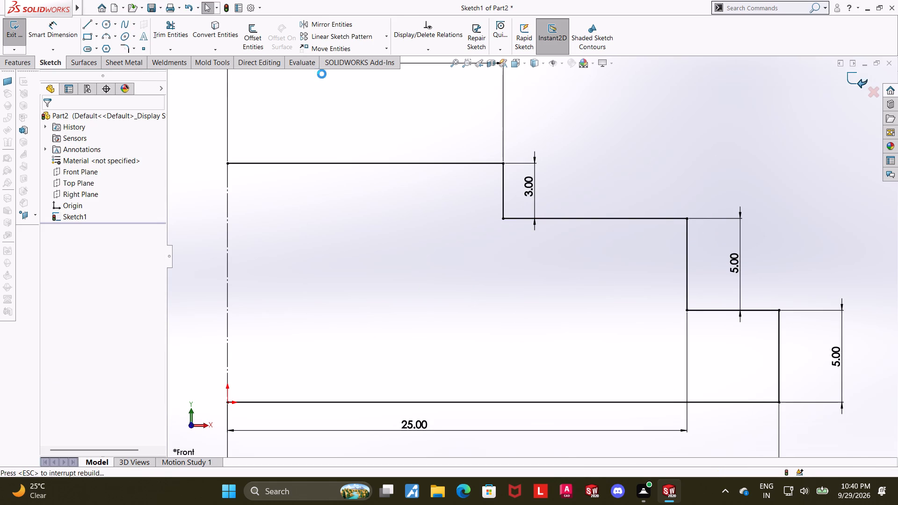
# Revolve the stepped profile 360 degrees about the vertical construction line, letting the open sketch be closed automatically.
pyautogui.click(9, 60)
pyautogui.click(44, 36)
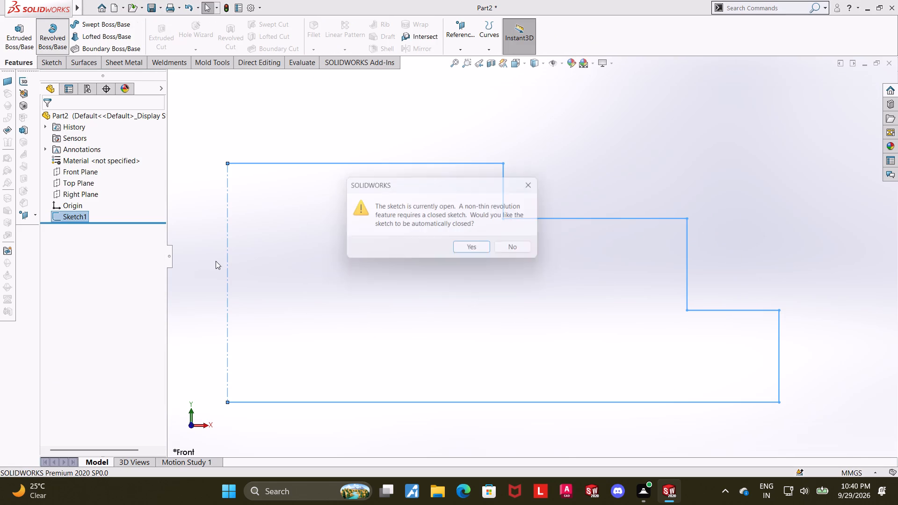
pyautogui.click(485, 248)
pyautogui.scroll(2, 487, 271)
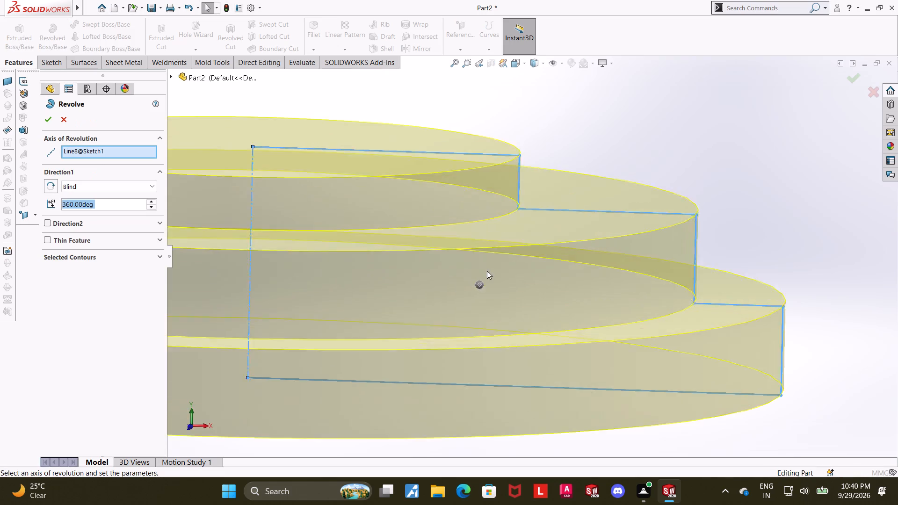
pyautogui.scroll(8, 487, 271)
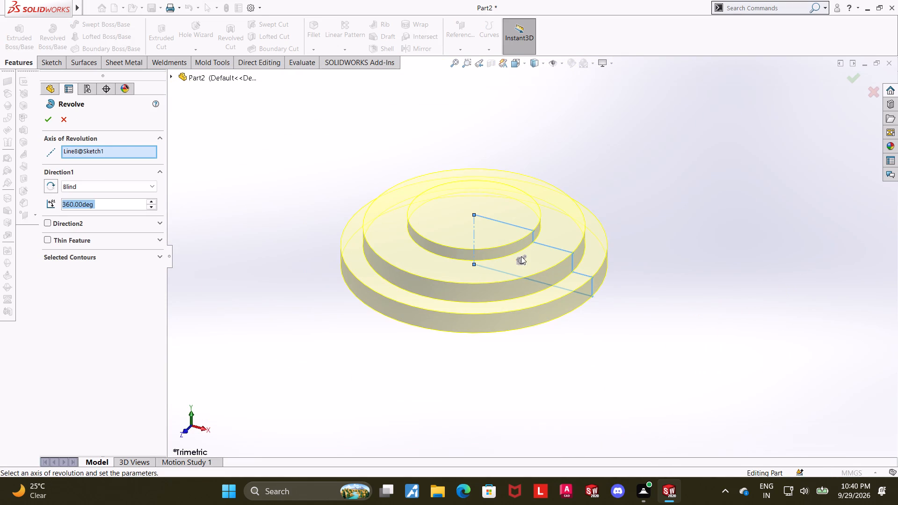
pyautogui.click(51, 122)
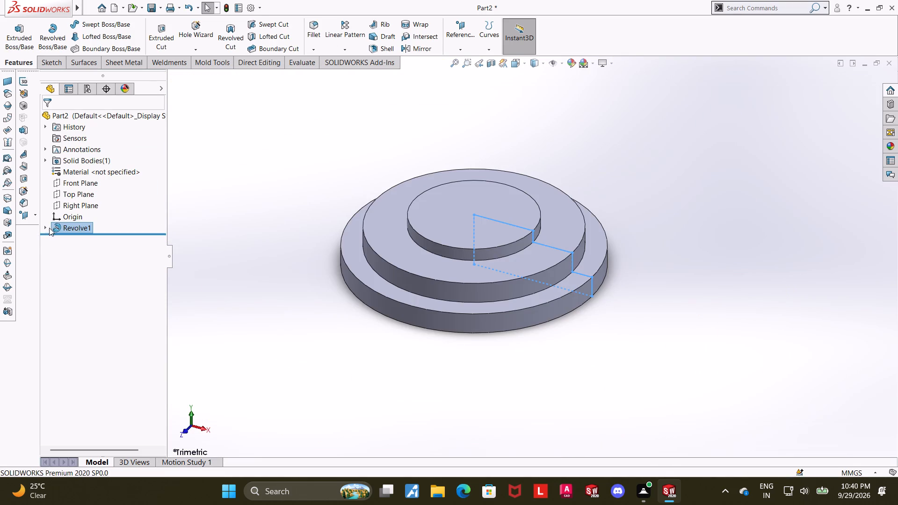
# Examine the revolve sketch's dimensions on the stepped solid.
pyautogui.click(45, 226)
pyautogui.click(78, 241)
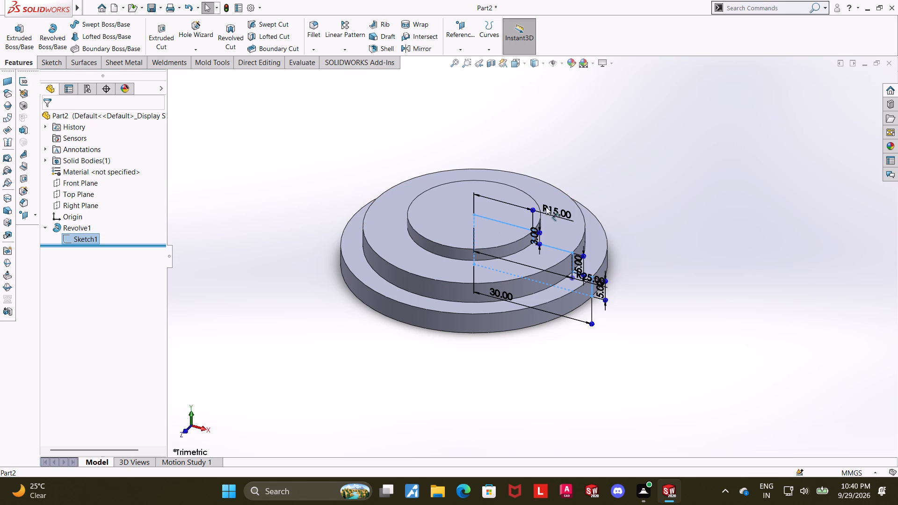
pyautogui.scroll(-3, 519, 296)
pyautogui.scroll(-2, 597, 291)
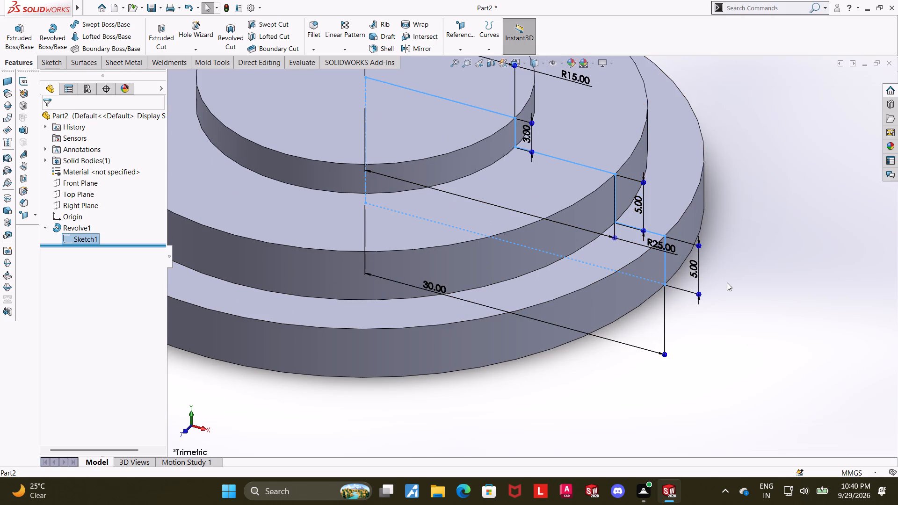
pyautogui.scroll(1, 728, 283)
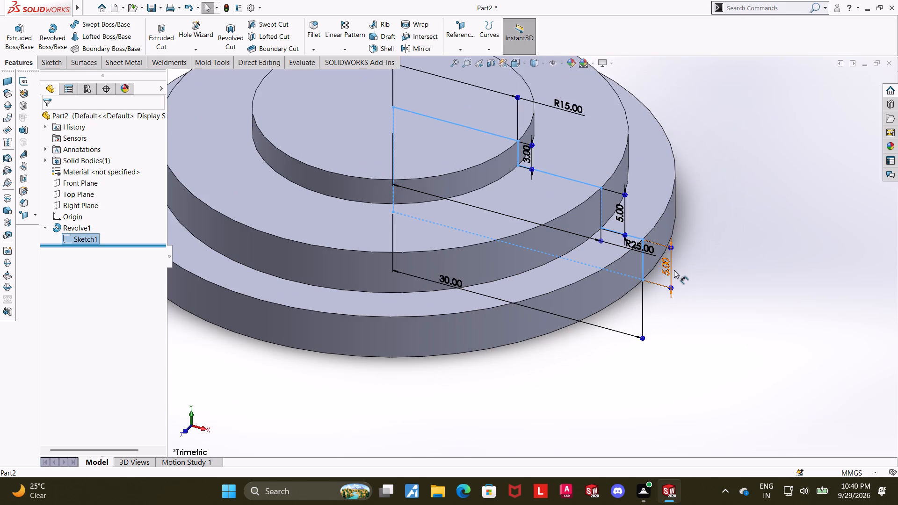
pyautogui.scroll(3, 674, 270)
pyautogui.press('Escape')
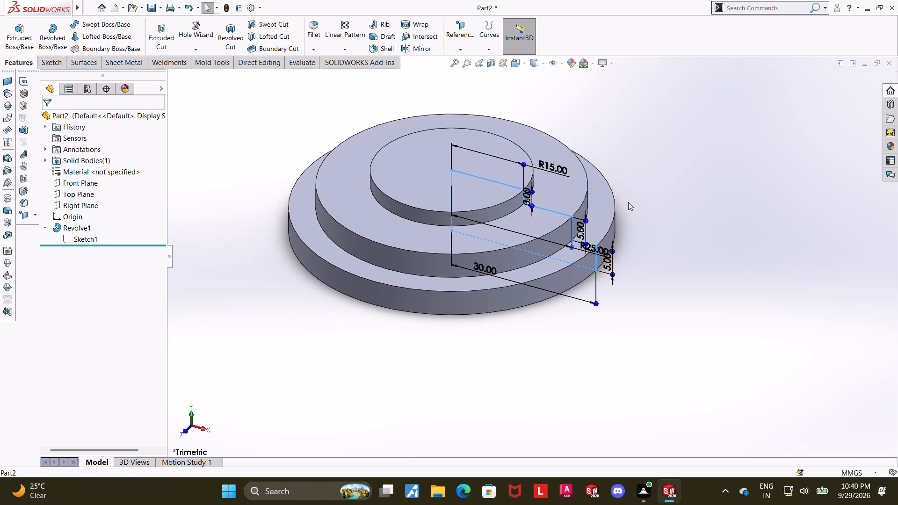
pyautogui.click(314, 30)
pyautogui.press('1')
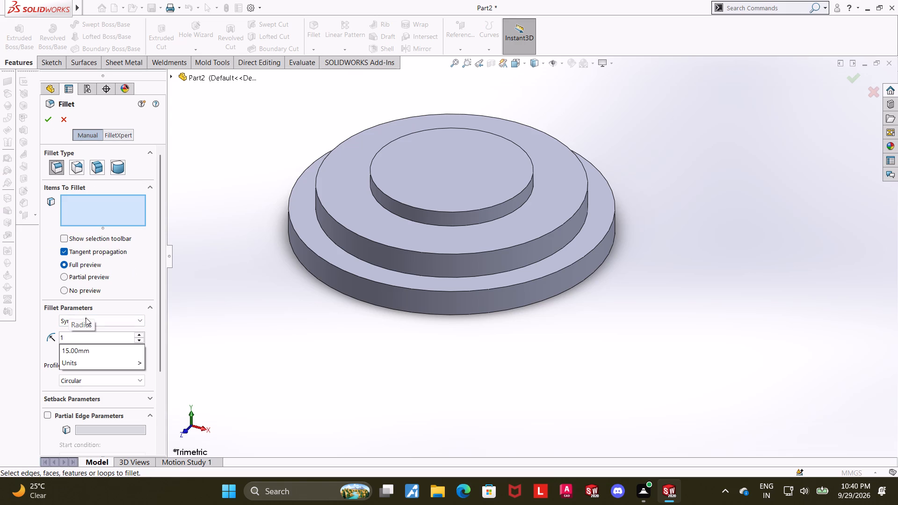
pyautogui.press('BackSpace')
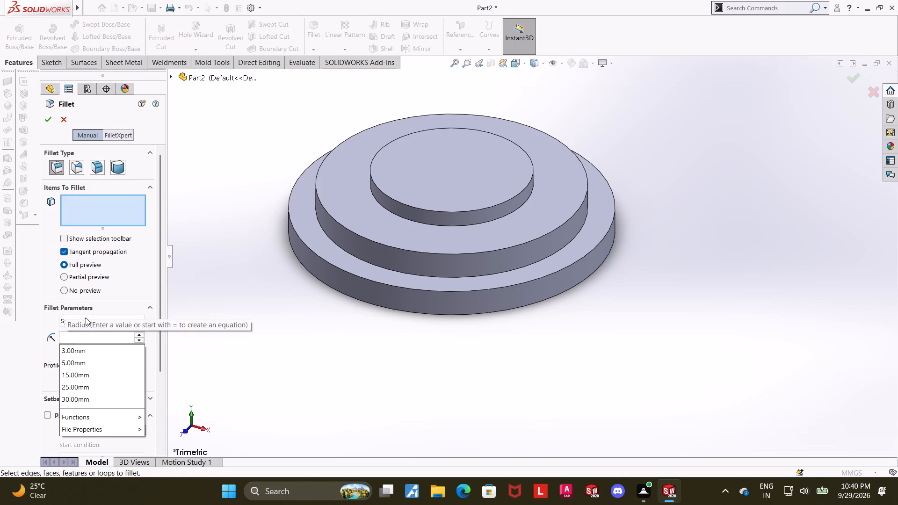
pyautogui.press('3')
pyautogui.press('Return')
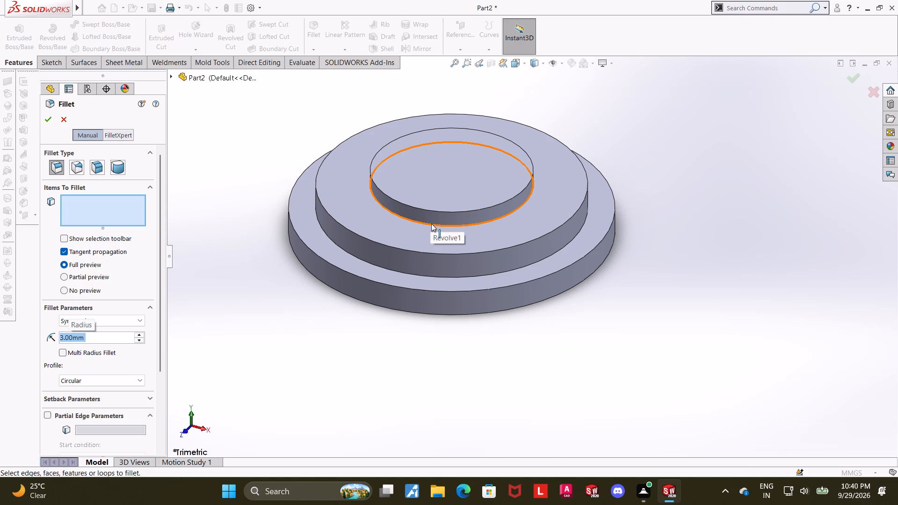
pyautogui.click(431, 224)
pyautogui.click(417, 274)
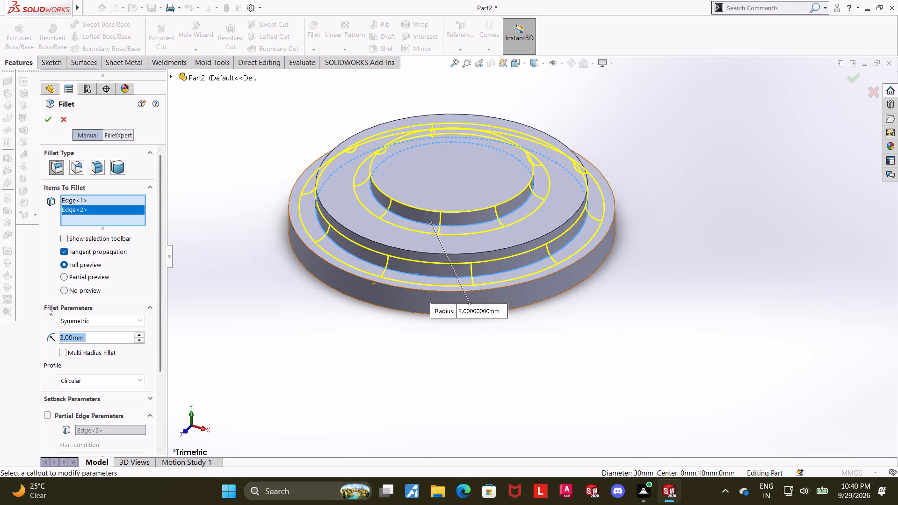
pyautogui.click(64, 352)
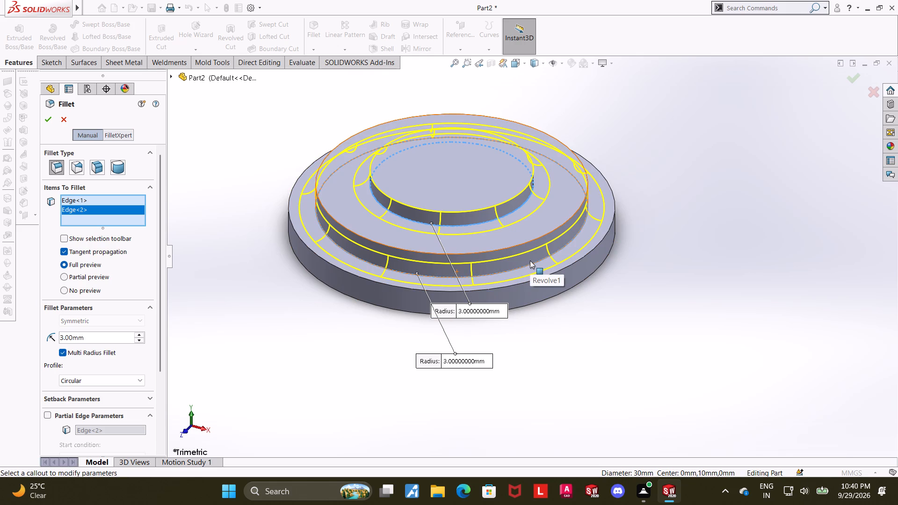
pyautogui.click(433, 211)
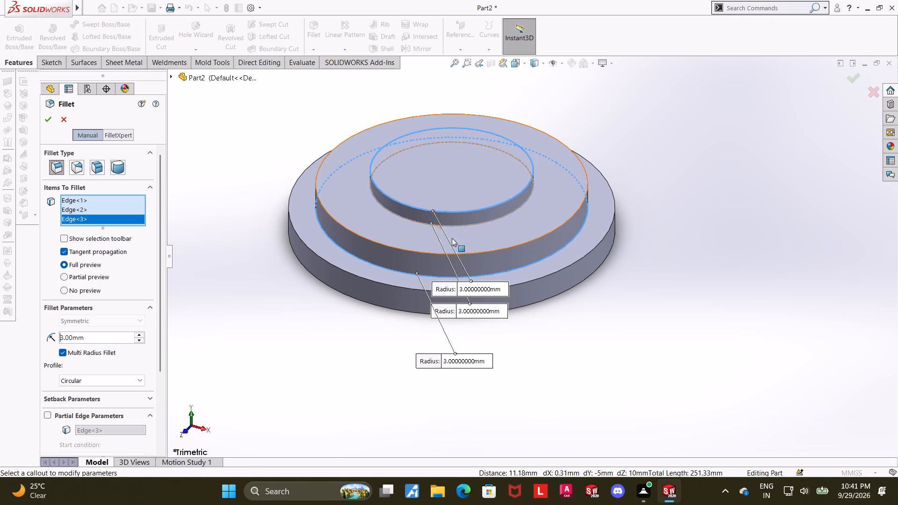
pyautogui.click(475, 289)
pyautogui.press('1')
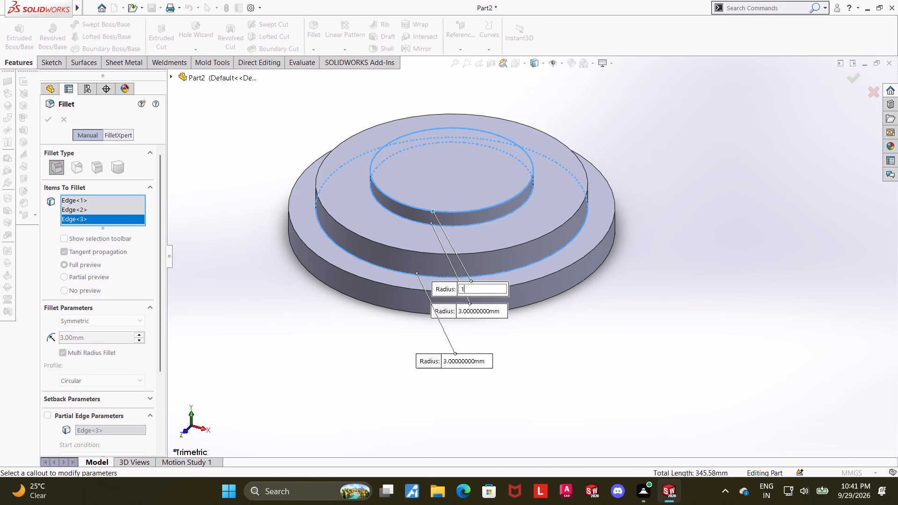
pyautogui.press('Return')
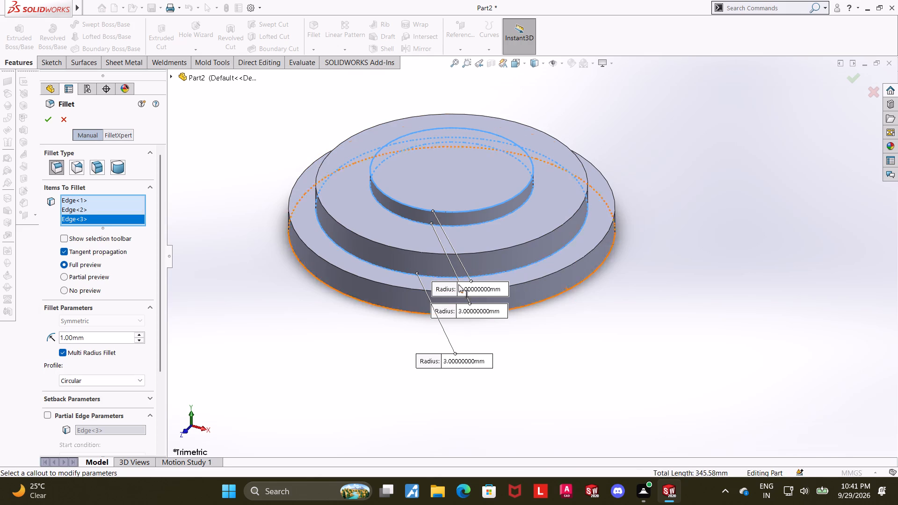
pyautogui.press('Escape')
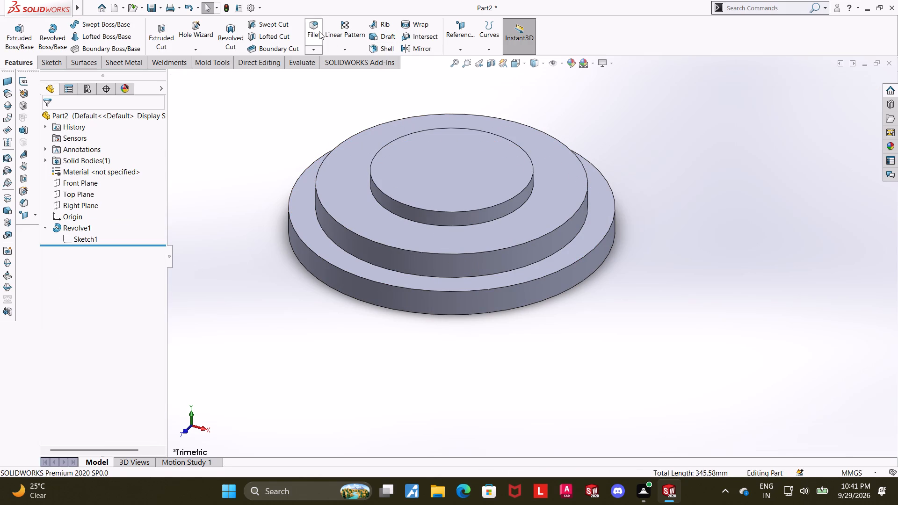
# Apply a multi-radius fillet: 3 mm at the middle step's base edge, 1 mm at the uppermost step's base and top edges.
pyautogui.click(319, 31)
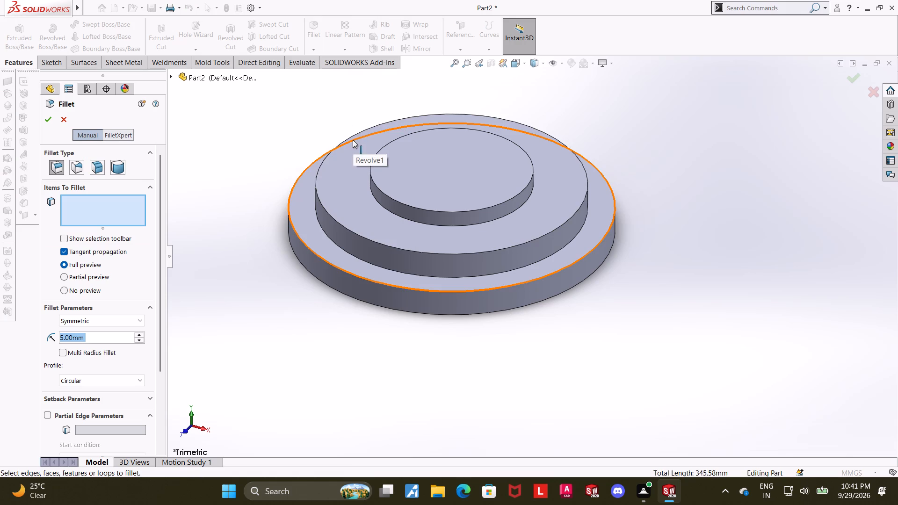
pyautogui.click(65, 349)
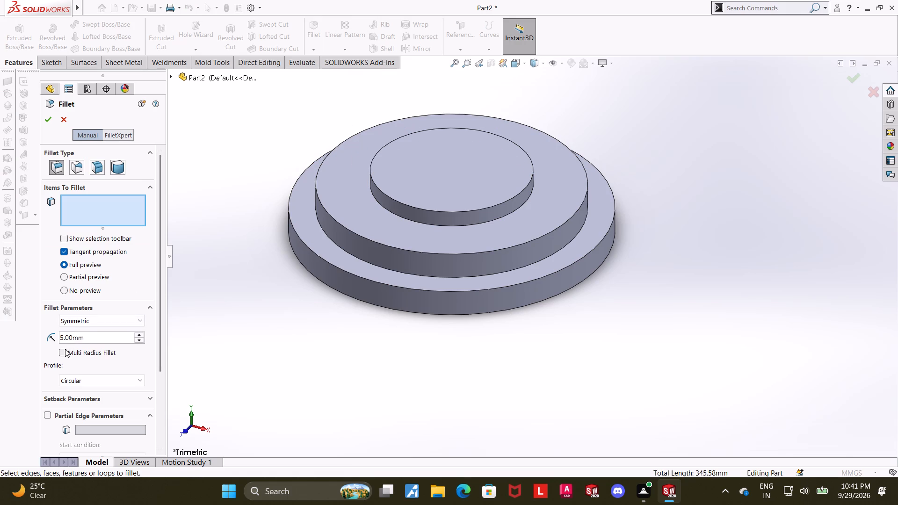
pyautogui.moveTo(121, 342); pyautogui.dragTo(36, 325)
pyautogui.press('3')
pyautogui.press('Return')
pyautogui.click(377, 265)
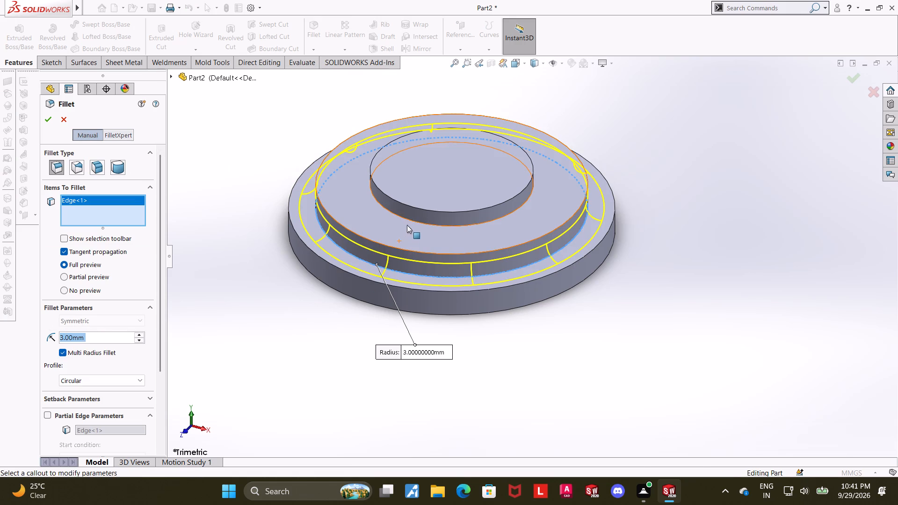
pyautogui.click(408, 220)
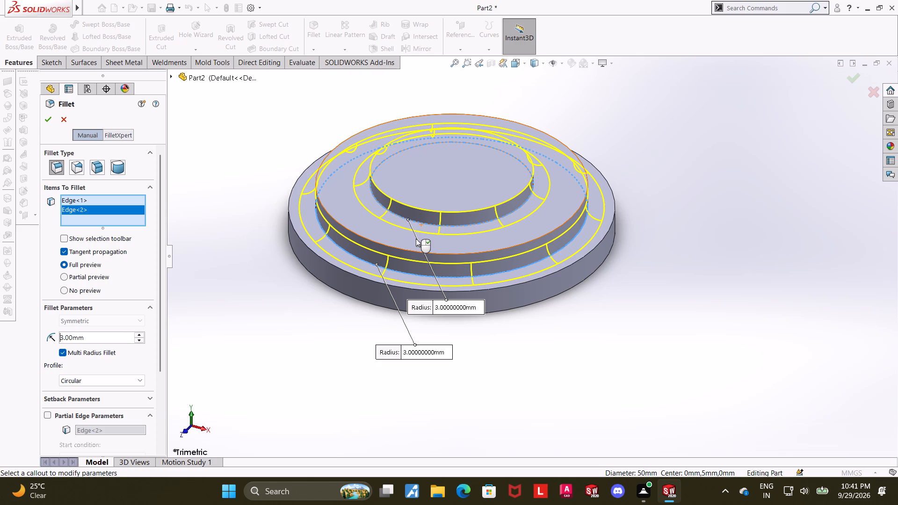
pyautogui.doubleClick(454, 305)
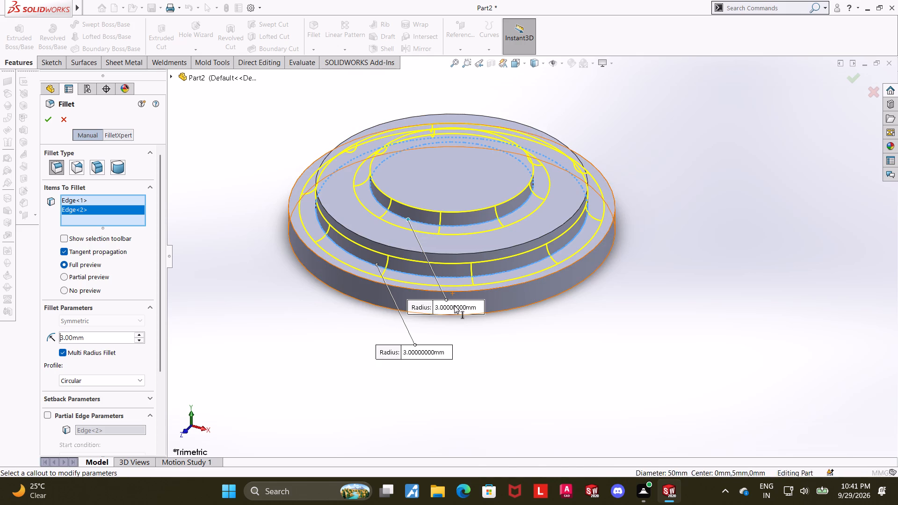
pyautogui.press('1')
pyautogui.press('Return')
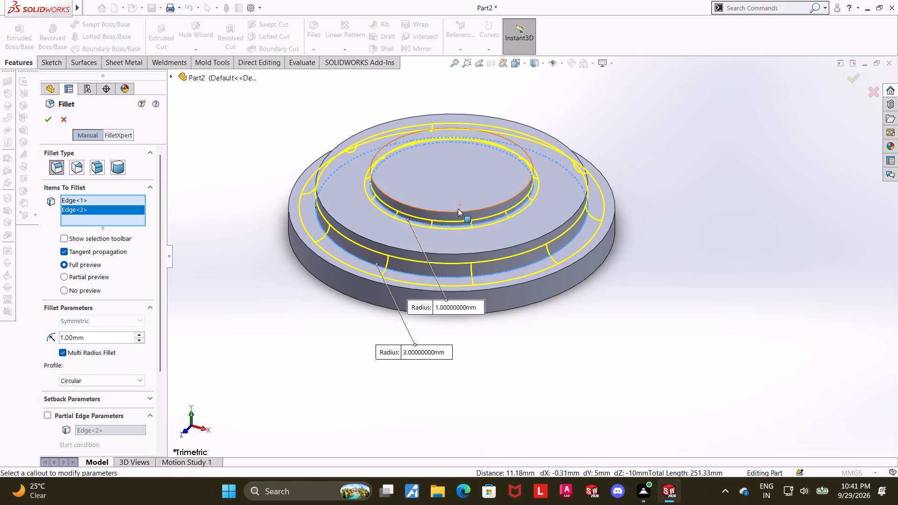
pyautogui.click(458, 213)
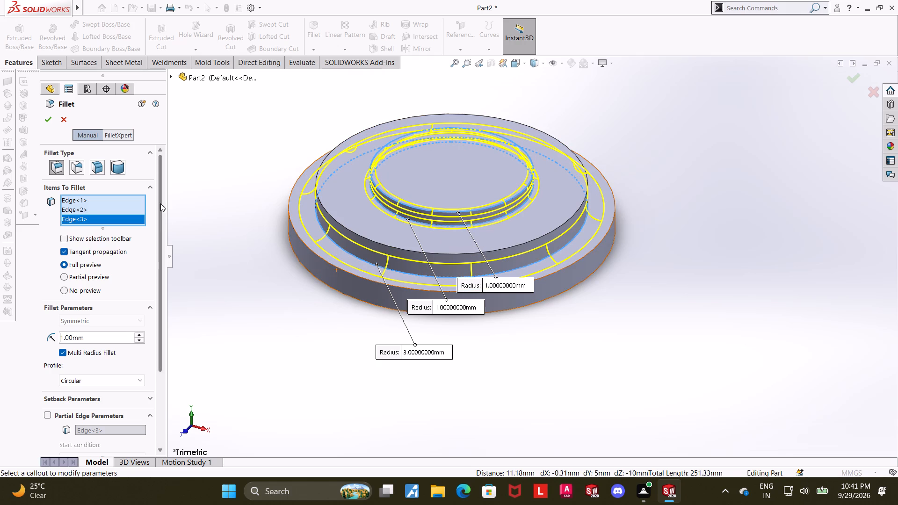
pyautogui.click(44, 123)
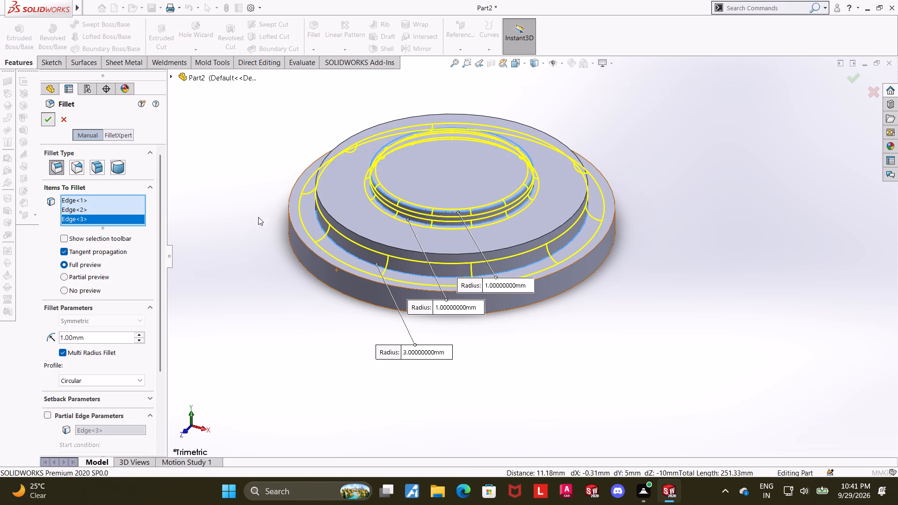
pyautogui.click(592, 318)
# Fillet the middle step's upper outer edge with a 3 mm radius.
pyautogui.scroll(2, 532, 319)
pyautogui.moveTo(523, 317); pyautogui.dragTo(522, 317, button='middle')
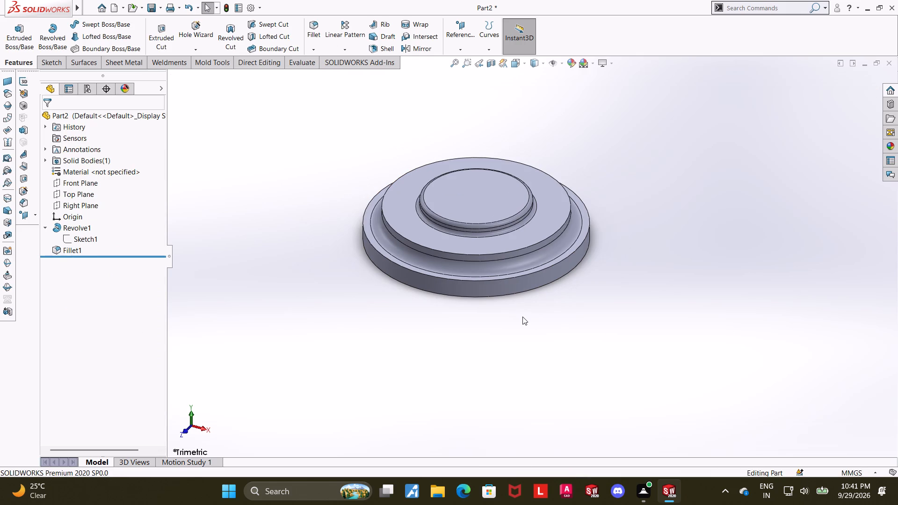
pyautogui.moveTo(522, 317); pyautogui.dragTo(521, 296, button='middle')
pyautogui.scroll(-2, 458, 251)
pyautogui.scroll(-1, 475, 213)
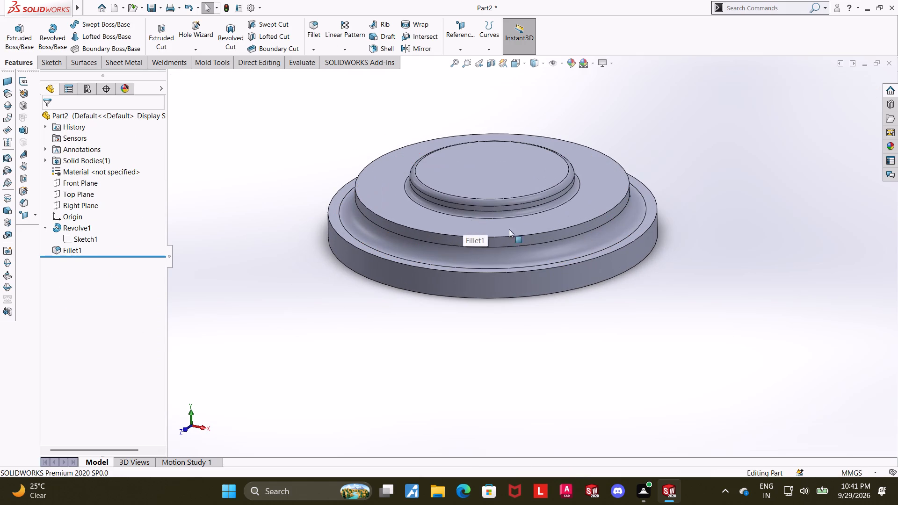
pyautogui.click(318, 25)
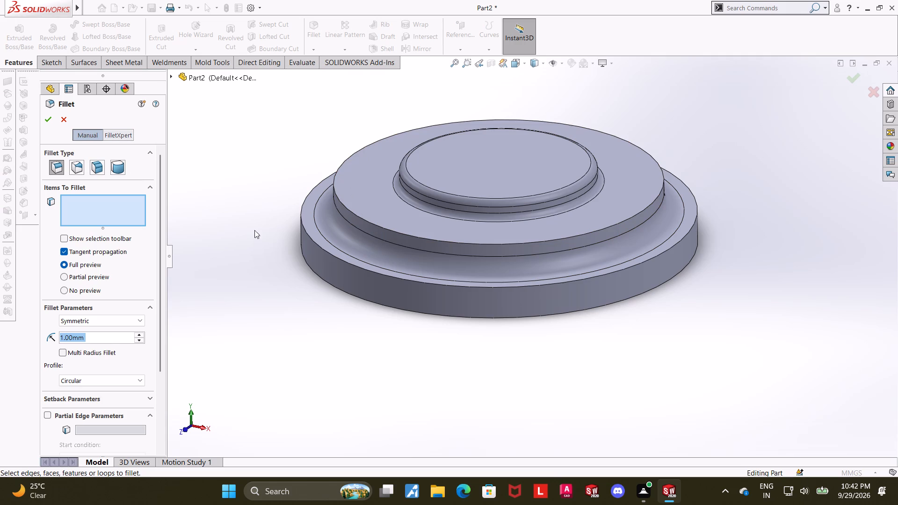
pyautogui.press('3')
pyautogui.press('Return')
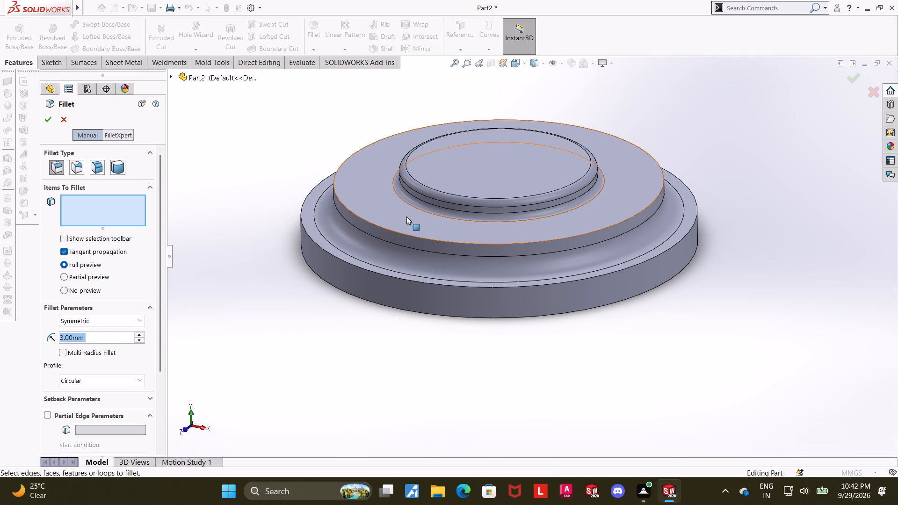
pyautogui.click(398, 232)
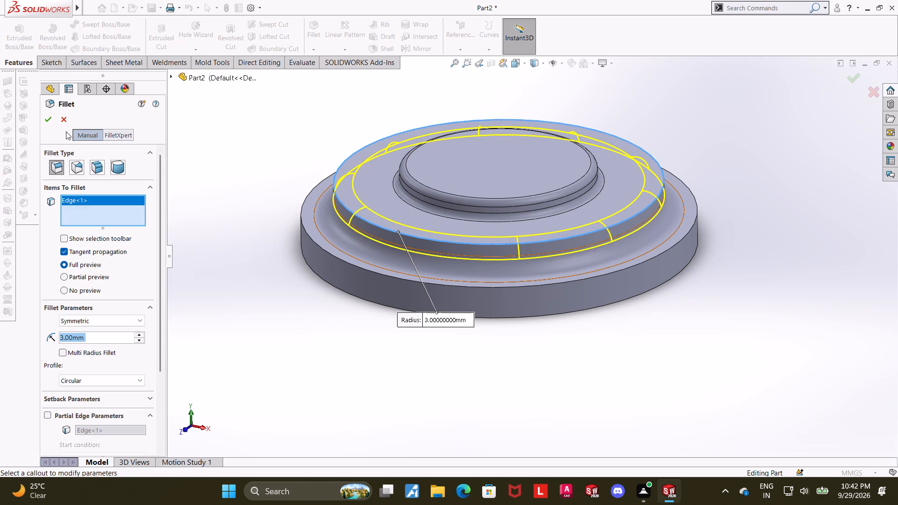
pyautogui.click(52, 123)
pyautogui.click(828, 348)
# Define a forming tool with the base flange's upper ring face as stopping face and the uppermost circular face as face to remove.
pyautogui.moveTo(681, 340); pyautogui.dragTo(689, 358, button='middle')
pyautogui.moveTo(680, 337); pyautogui.dragTo(702, 383, button='middle')
pyautogui.scroll(4, 692, 361)
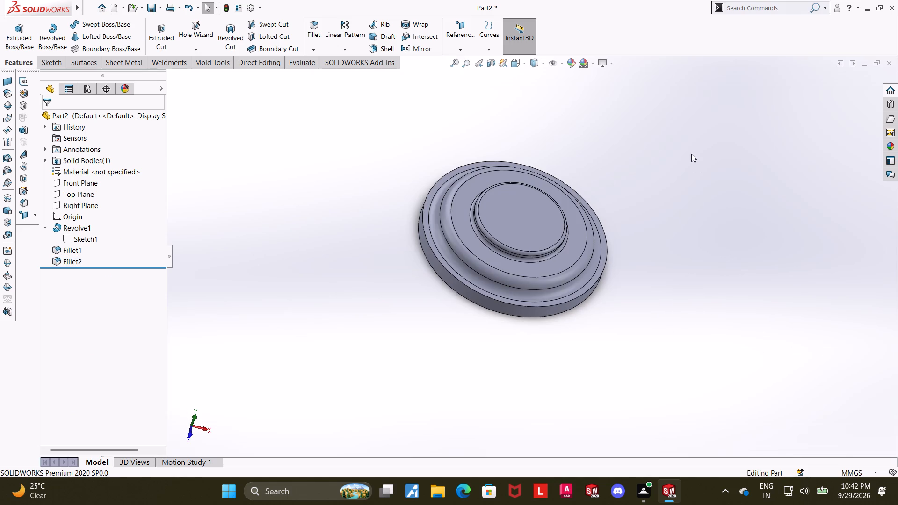
pyautogui.scroll(-2, 691, 154)
pyautogui.click(115, 62)
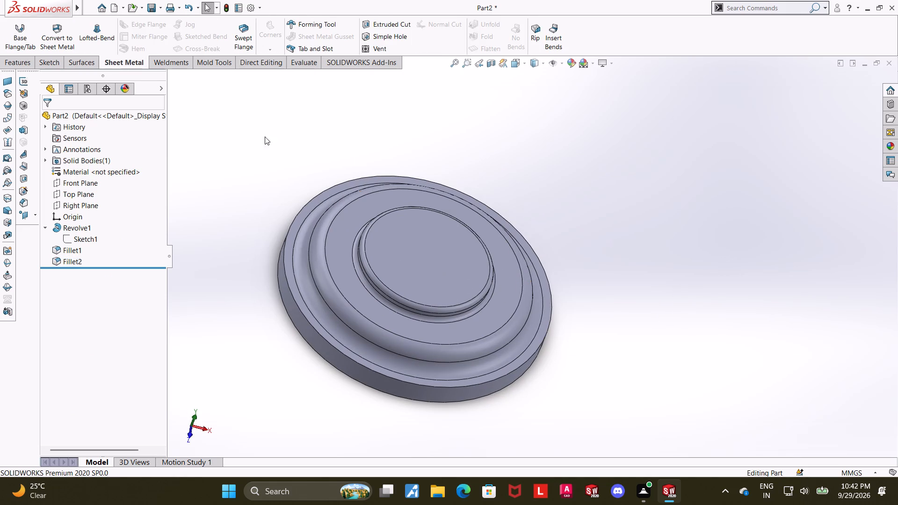
pyautogui.click(327, 28)
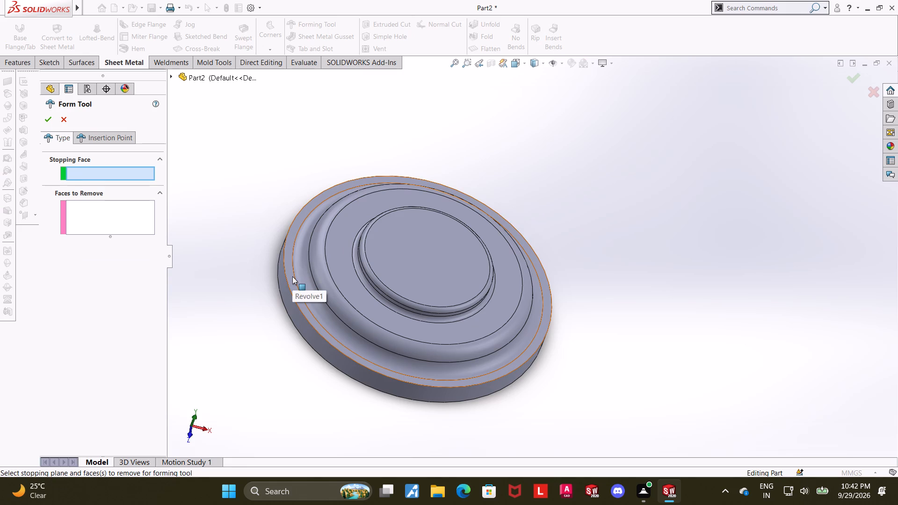
pyautogui.click(292, 276)
pyautogui.moveTo(243, 265); pyautogui.dragTo(233, 258, button='middle')
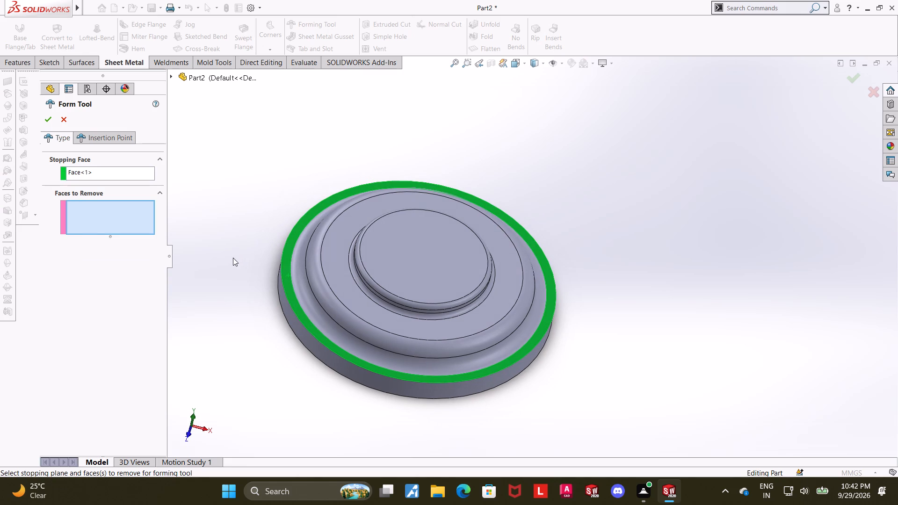
pyautogui.click(399, 253)
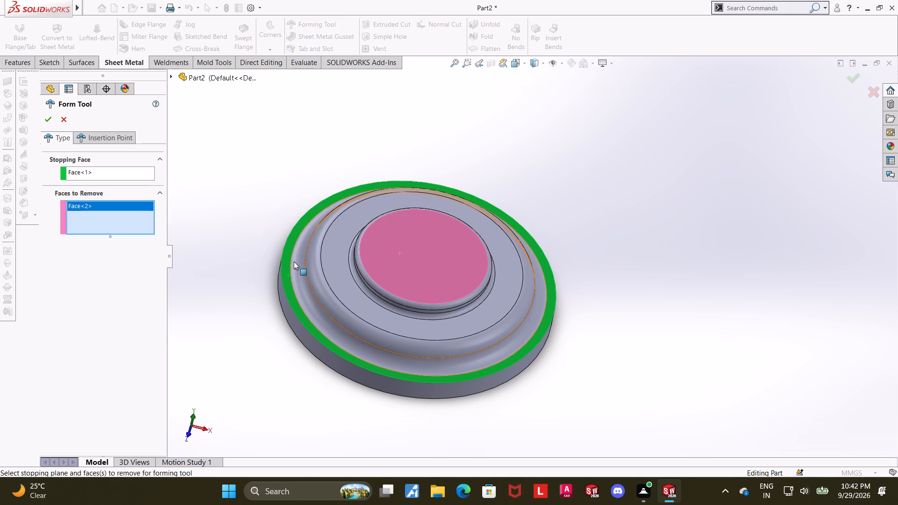
pyautogui.click(45, 123)
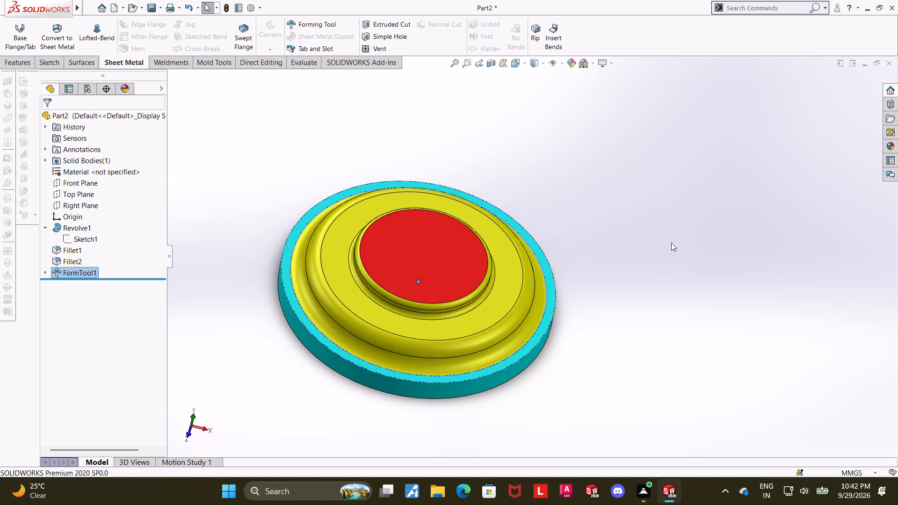
pyautogui.click(684, 250)
# Examine the coloured stopping, forming and removed faces of the forming tool from several angles.
pyautogui.moveTo(581, 280); pyautogui.dragTo(579, 206, button='middle')
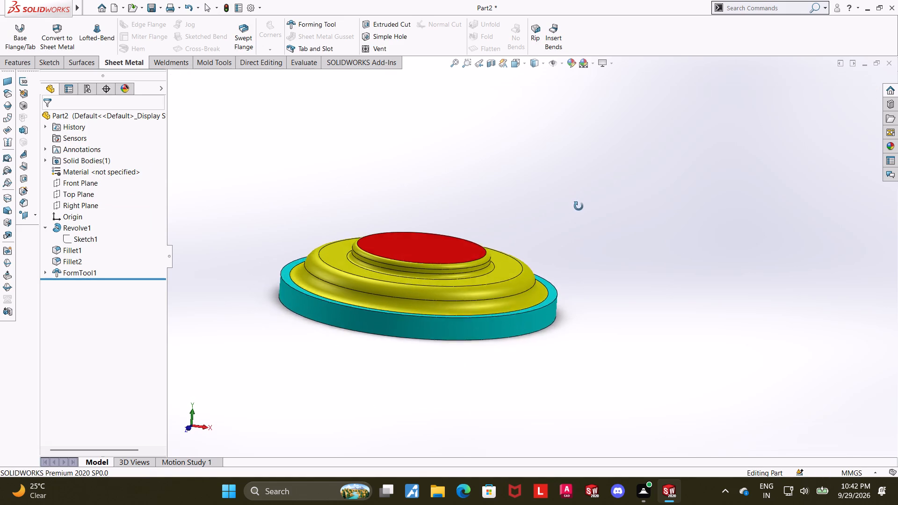
pyautogui.moveTo(579, 206); pyautogui.dragTo(576, 240, button='middle')
pyautogui.scroll(2, 574, 245)
pyautogui.scroll(-3, 461, 273)
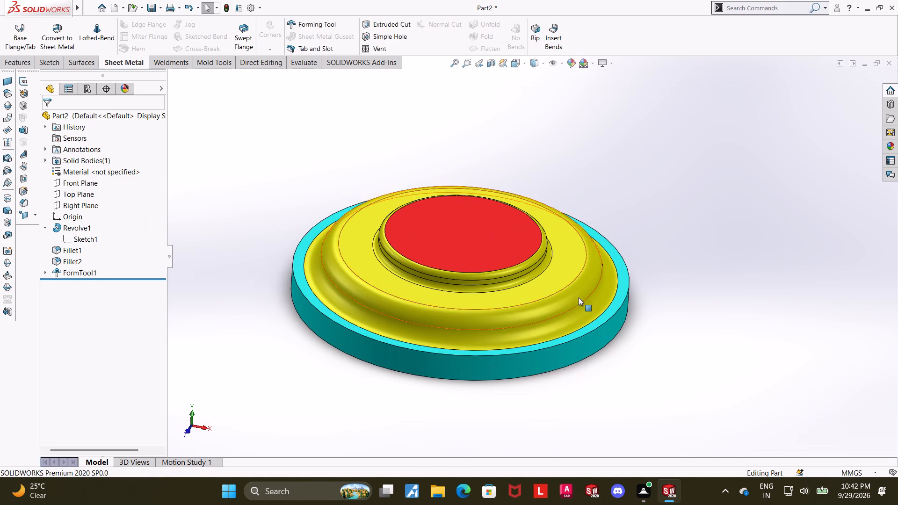
pyautogui.moveTo(655, 334); pyautogui.dragTo(658, 319, button='middle')
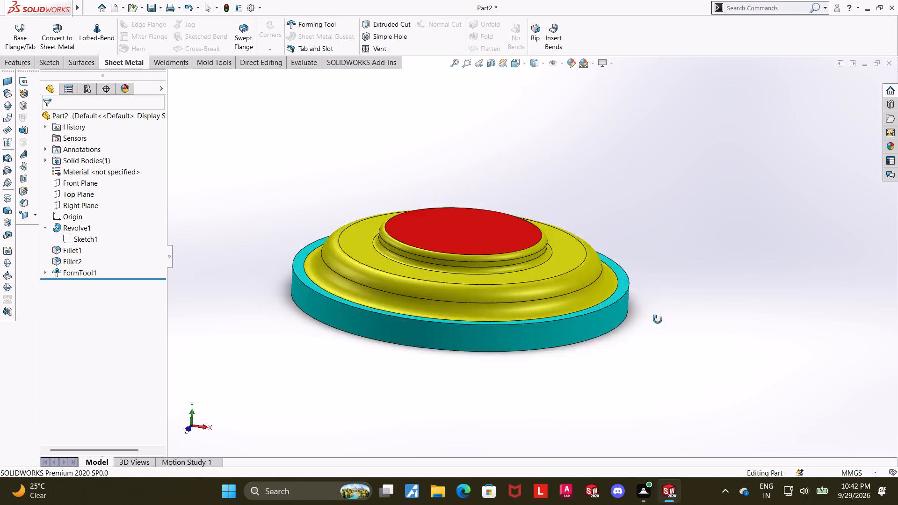
pyautogui.moveTo(658, 319); pyautogui.dragTo(657, 354, button='middle')
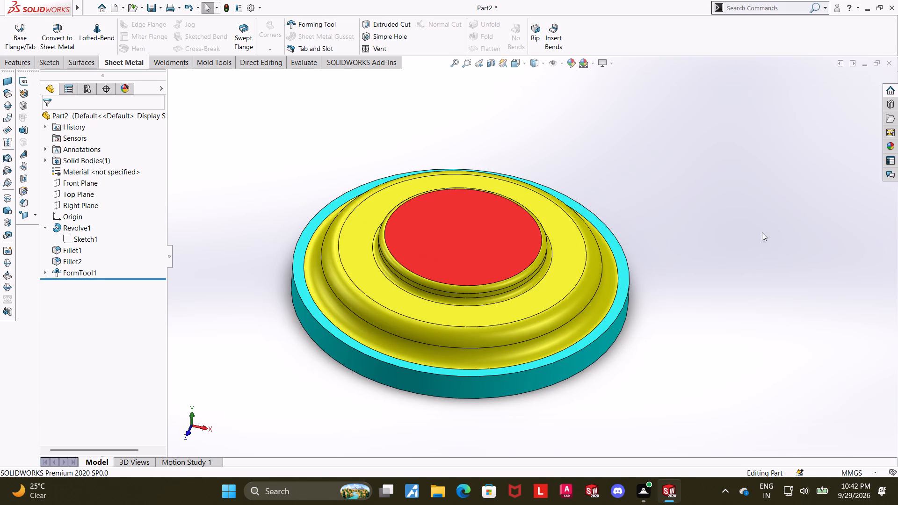
pyautogui.scroll(2, 711, 254)
pyautogui.scroll(-3, 507, 269)
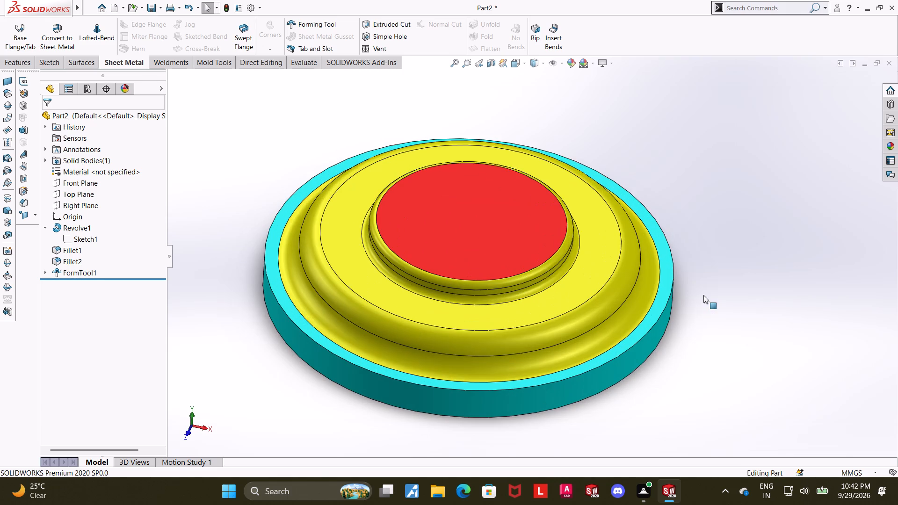
pyautogui.moveTo(709, 295); pyautogui.dragTo(727, 282, button='middle')
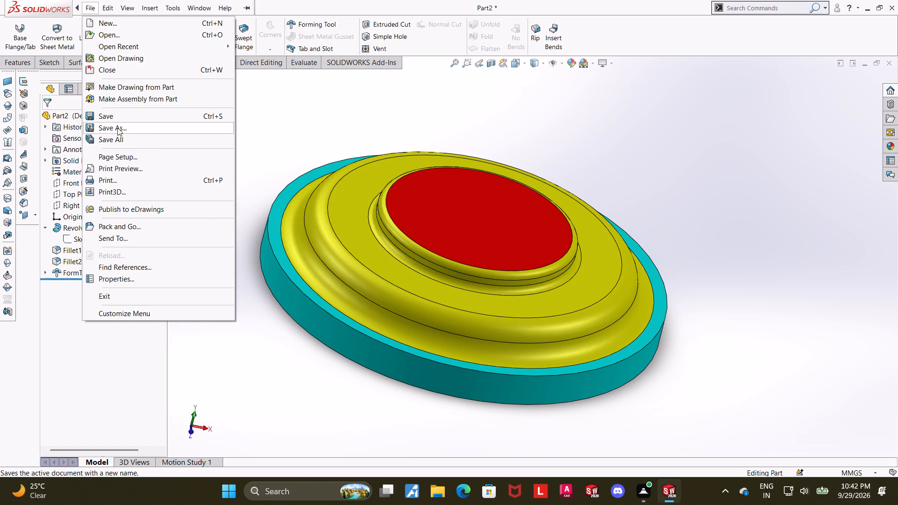
# Save the part as "emboss form tool 1" in the design library's forming tools embosses folder.
pyautogui.click(117, 128)
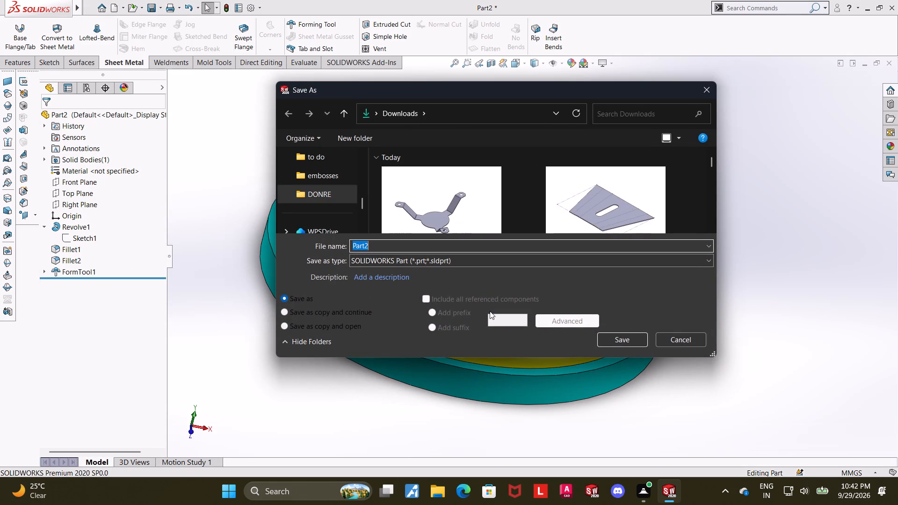
pyautogui.scroll(4, 326, 196)
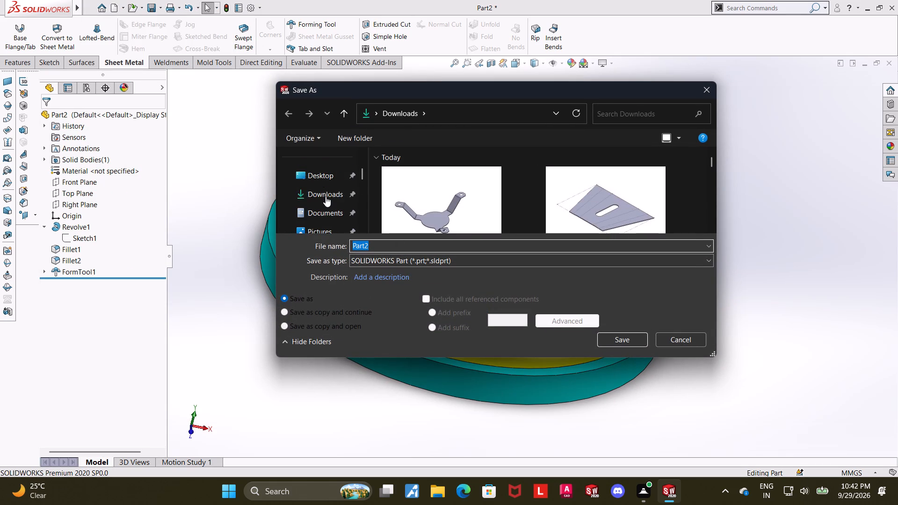
pyautogui.click(324, 196)
pyautogui.moveTo(414, 241); pyautogui.dragTo(289, 239)
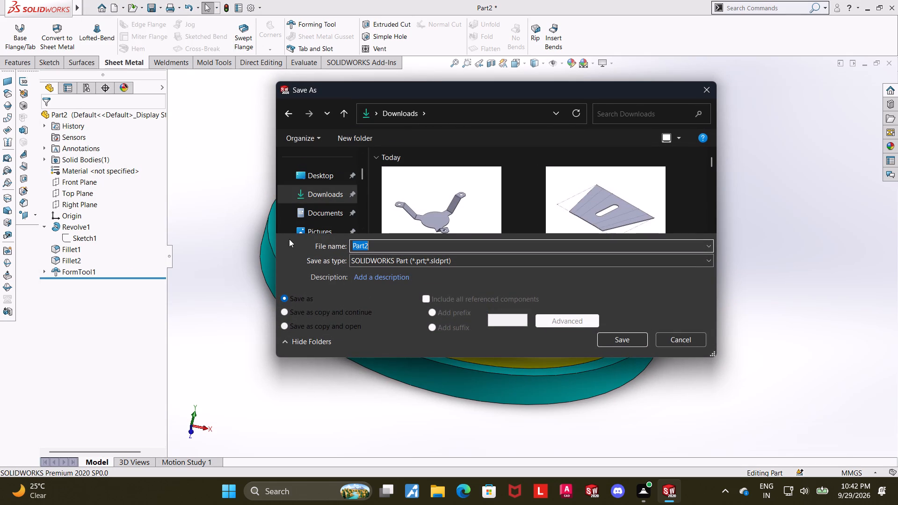
pyautogui.press('BackSpace')
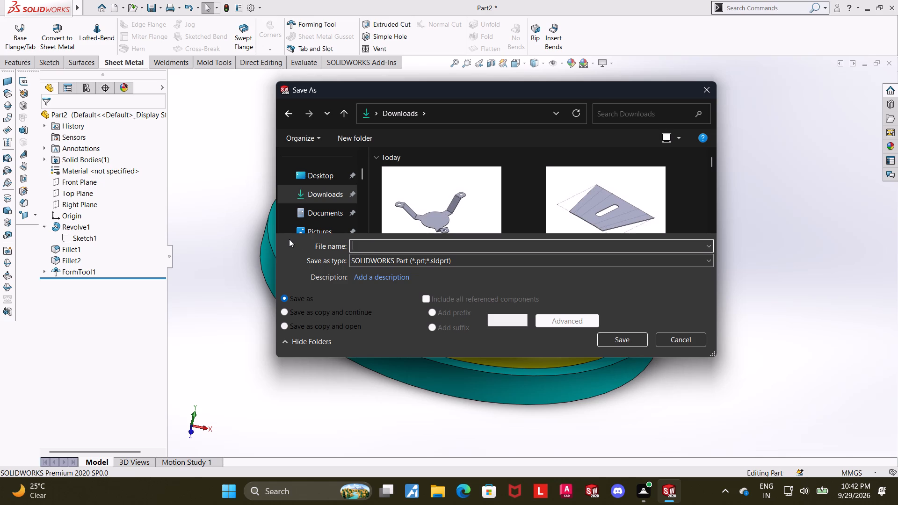
pyautogui.write('emv')
pyautogui.press('BackSpace')
pyautogui.press('b')
pyautogui.write('oss form tool 1')
pyautogui.press('space')
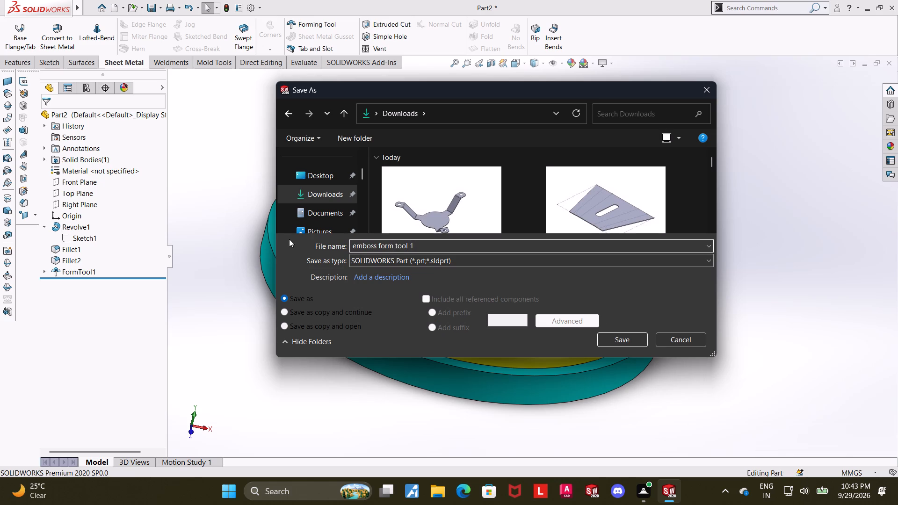
pyautogui.scroll(-3, 326, 211)
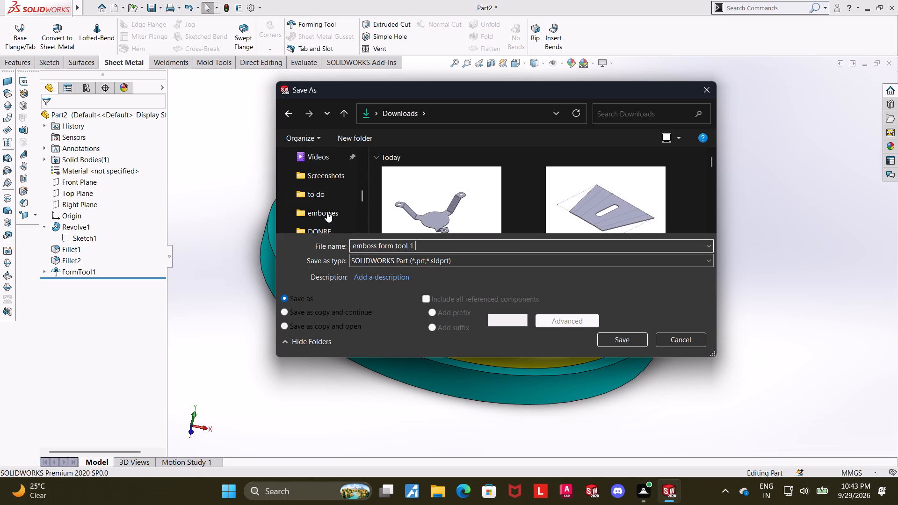
pyautogui.scroll(-2, 327, 212)
pyautogui.scroll(1, 327, 212)
pyautogui.click(328, 180)
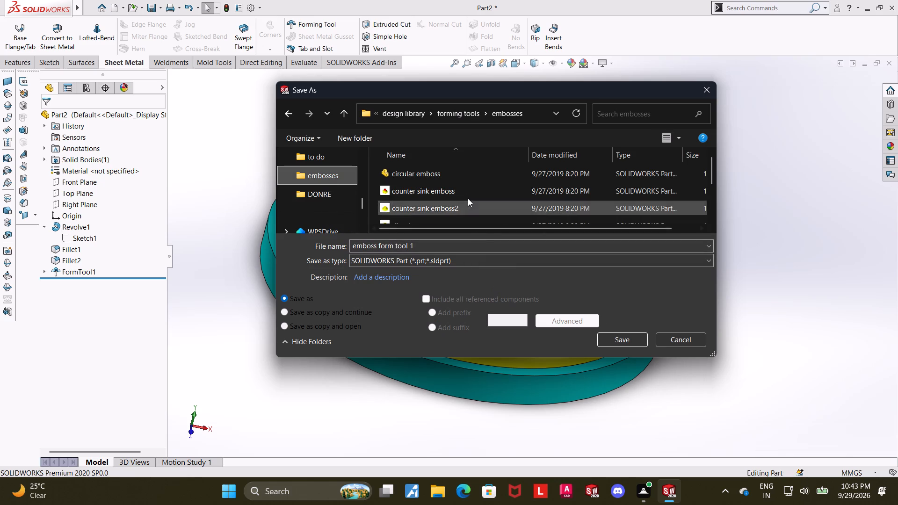
pyautogui.scroll(-8, 467, 195)
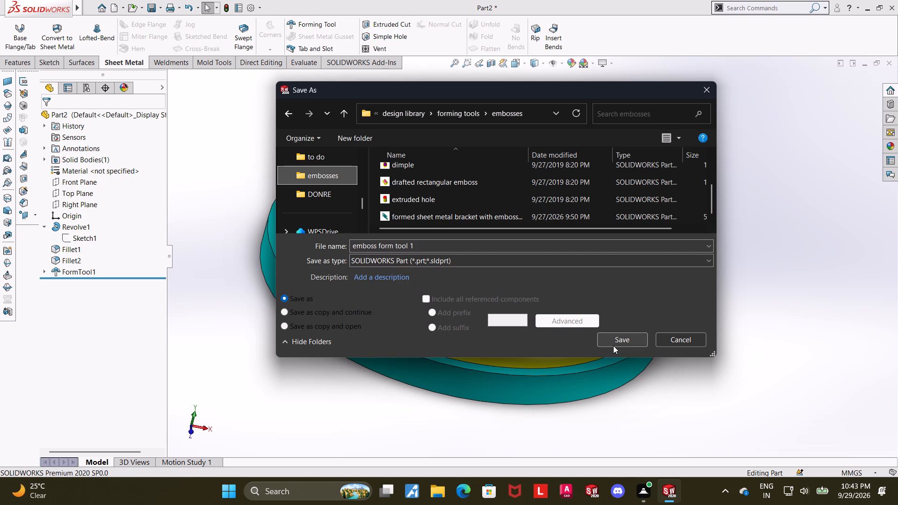
pyautogui.click(622, 341)
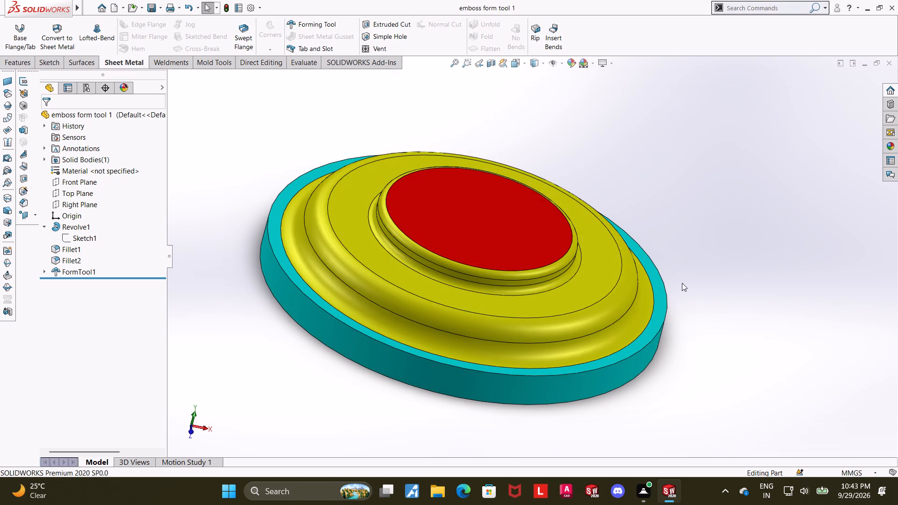
# Switch to the 3 spoke sheet metal support bracket and place emboss form tool 1 from the embosses library on its central disc face.
pyautogui.moveTo(714, 298); pyautogui.dragTo(698, 303, button='middle')
pyautogui.click(688, 288)
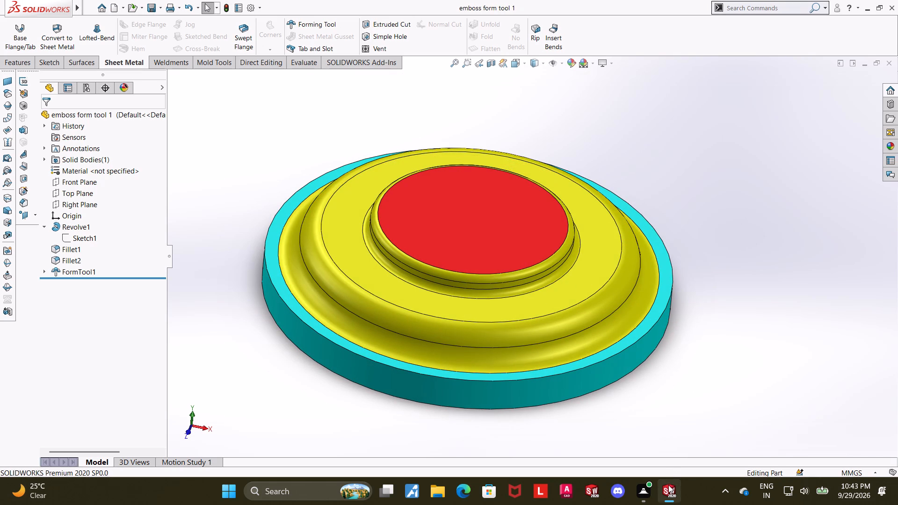
pyautogui.click(608, 424)
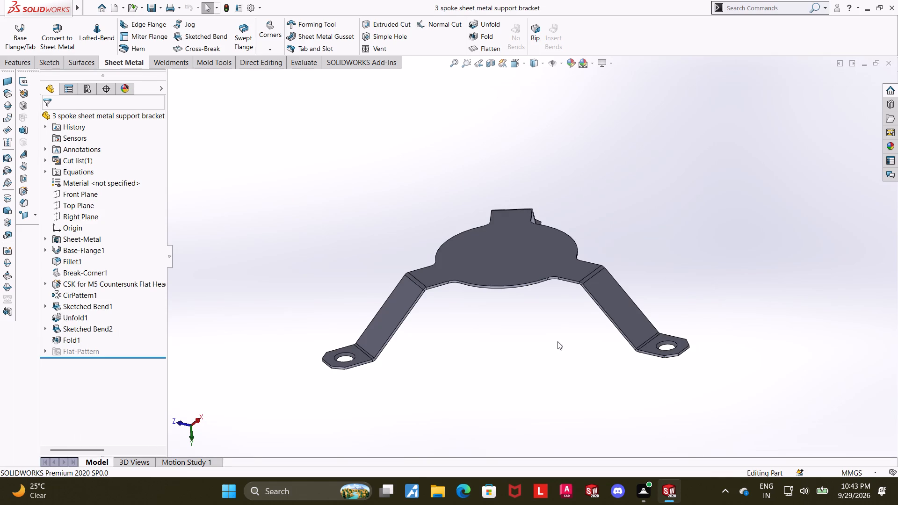
pyautogui.moveTo(541, 320); pyautogui.dragTo(543, 332, button='middle')
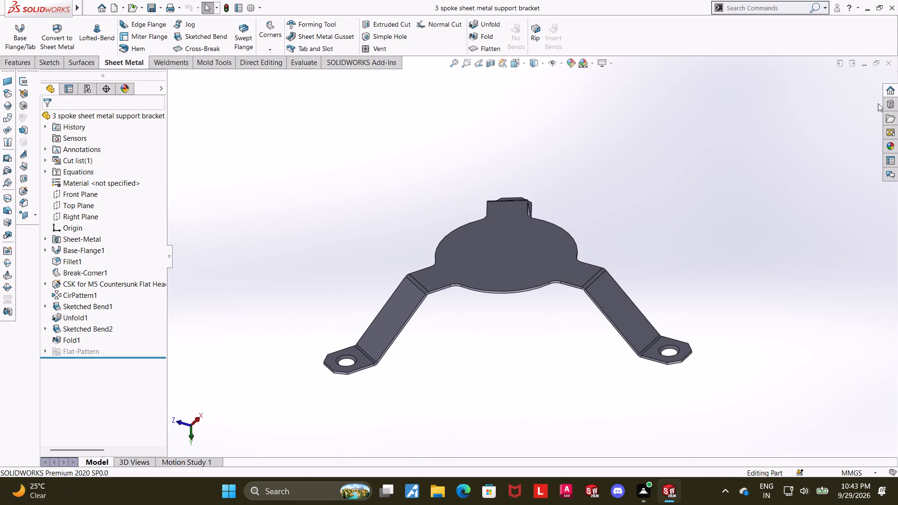
pyautogui.click(892, 103)
pyautogui.click(742, 95)
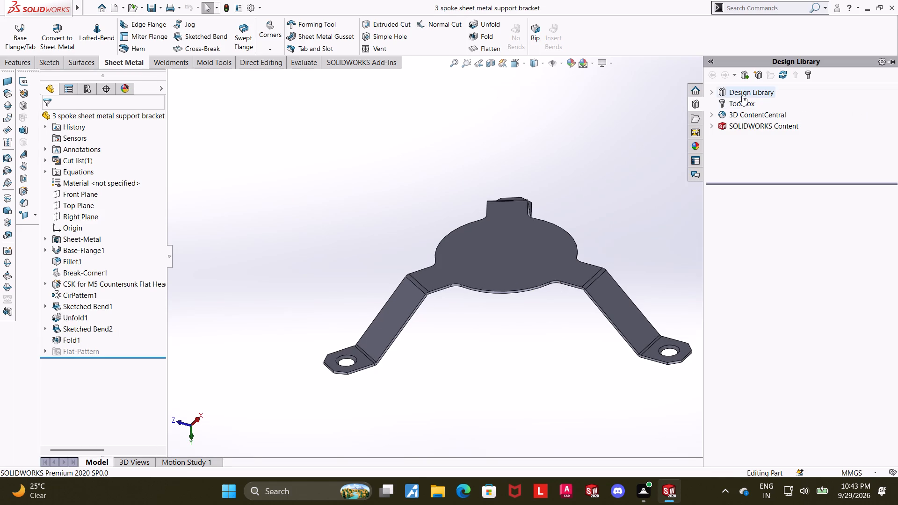
pyautogui.doubleClick(850, 204)
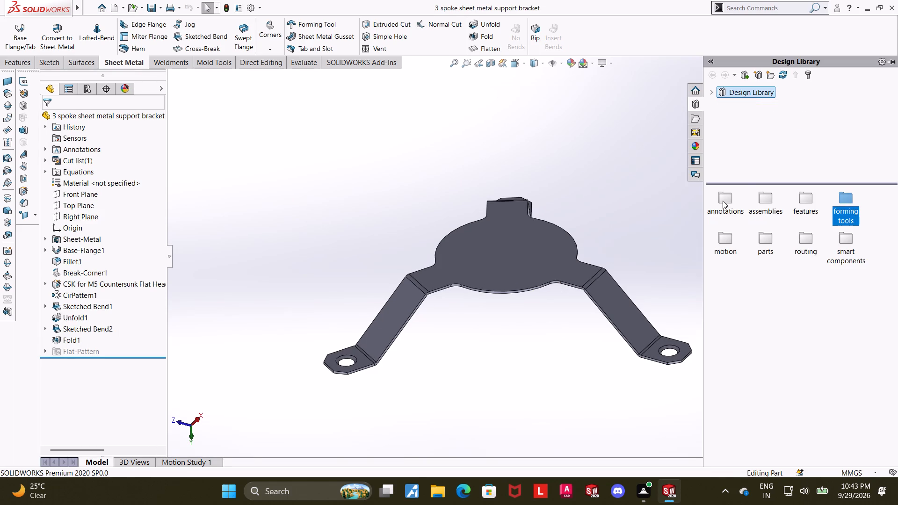
pyautogui.doubleClick(726, 201)
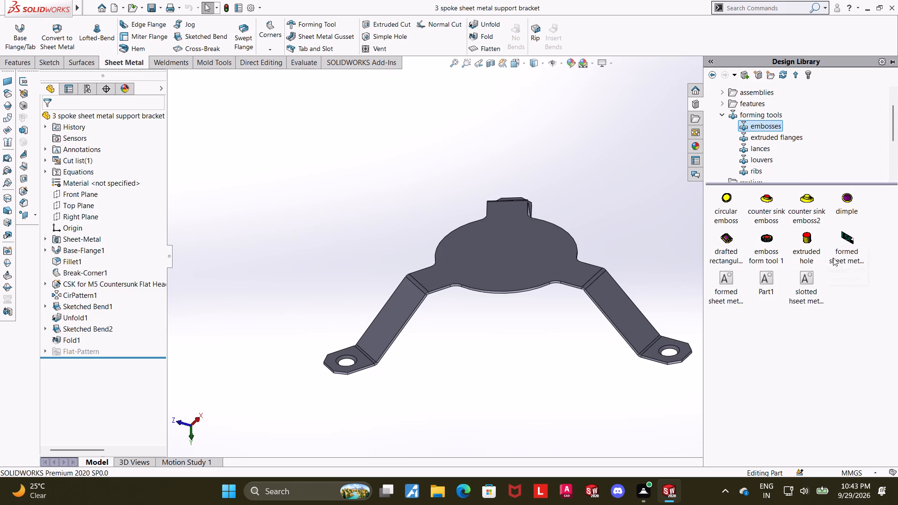
pyautogui.click(767, 241)
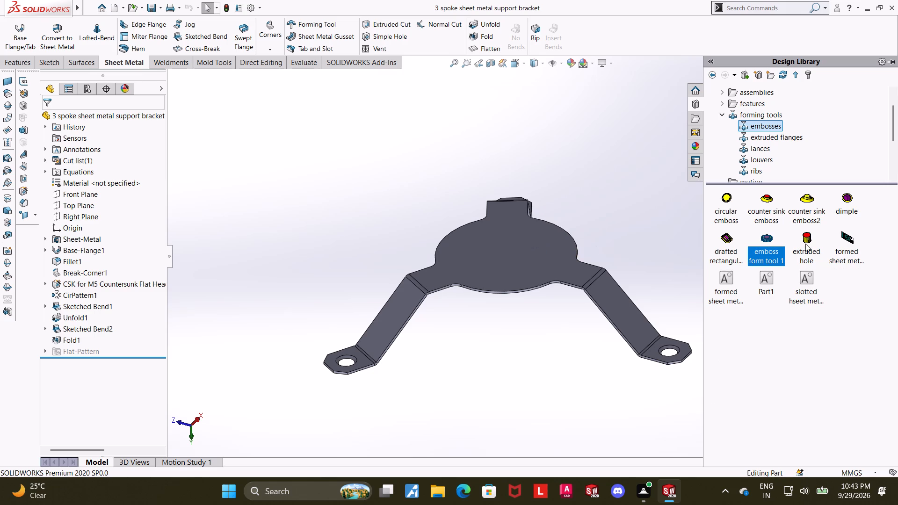
pyautogui.moveTo(772, 240); pyautogui.dragTo(496, 245)
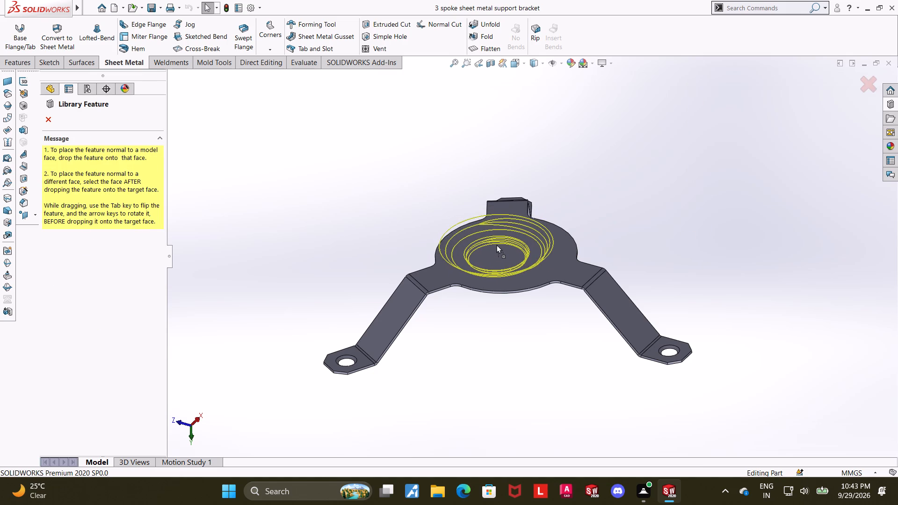
pyautogui.moveTo(496, 245); pyautogui.dragTo(501, 245)
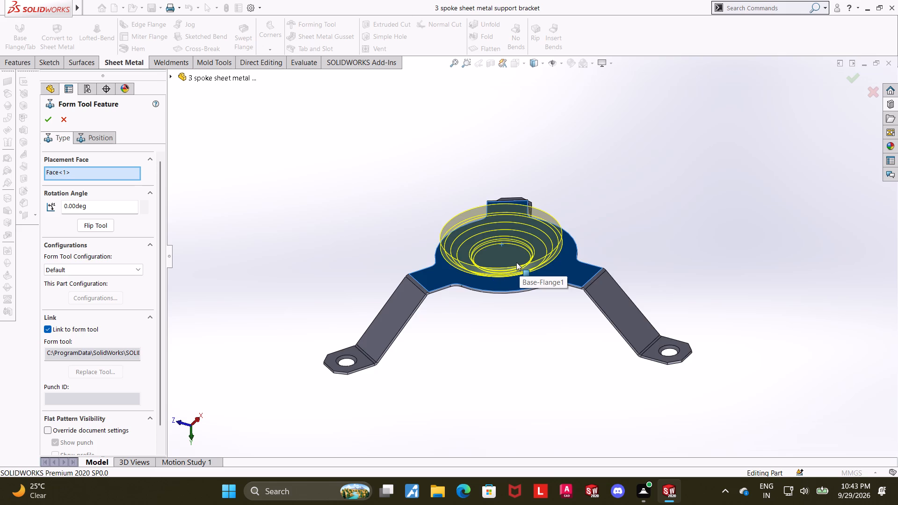
# Examine the forming tool preview's direction and fit on the bracket's central disc from several angles.
pyautogui.scroll(-2, 516, 262)
pyautogui.scroll(3, 521, 119)
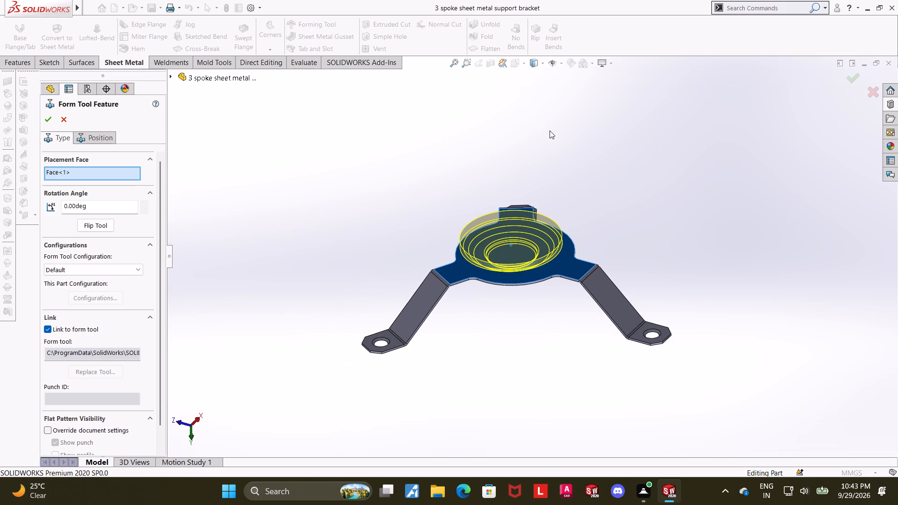
pyautogui.moveTo(537, 204); pyautogui.dragTo(539, 238, button='middle')
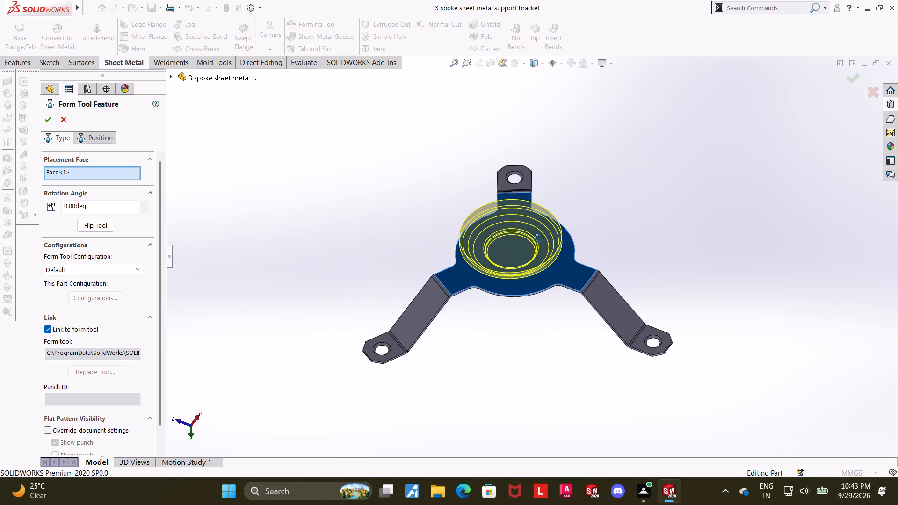
pyautogui.moveTo(539, 238); pyautogui.dragTo(539, 240, button='middle')
pyautogui.scroll(-1, 539, 236)
pyautogui.moveTo(540, 245); pyautogui.dragTo(541, 171, button='middle')
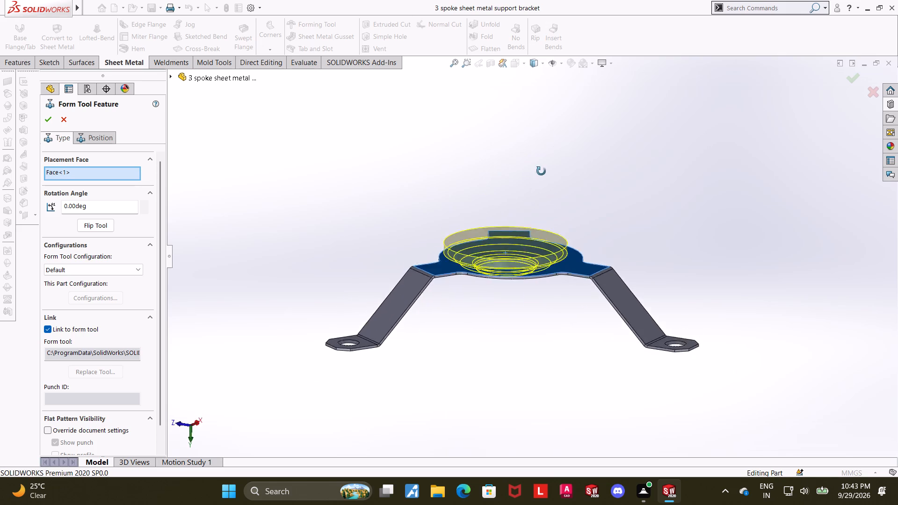
pyautogui.moveTo(541, 171); pyautogui.dragTo(543, 148, button='middle')
pyautogui.scroll(-6, 524, 231)
pyautogui.scroll(2, 535, 254)
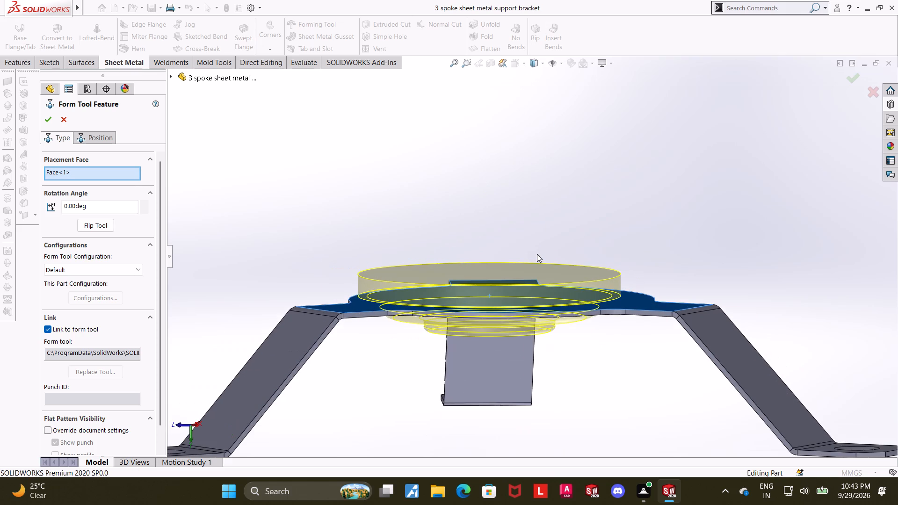
pyautogui.moveTo(537, 254); pyautogui.dragTo(531, 284, button='middle')
pyautogui.scroll(3, 537, 293)
pyautogui.moveTo(540, 296); pyautogui.dragTo(540, 310, button='middle')
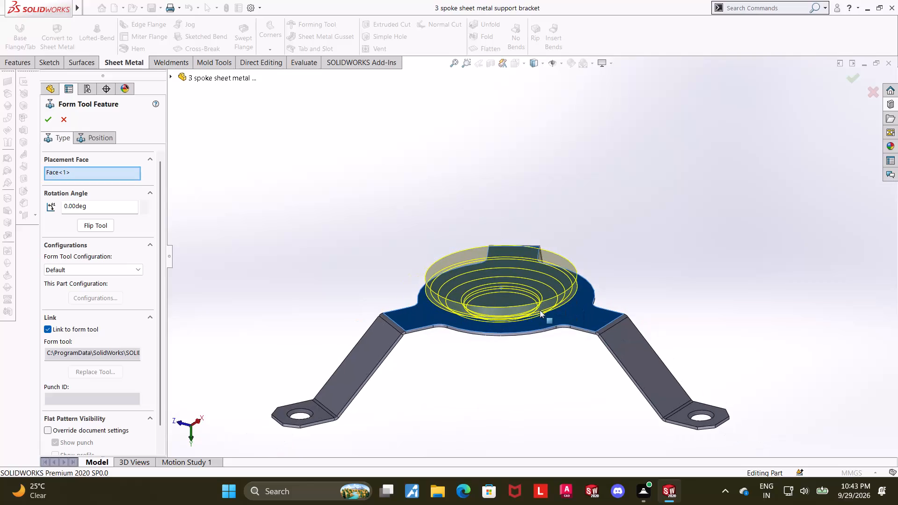
# Position the form tool by making its centre point concentric with the central disc's outer arc edge, and complete the feature.
pyautogui.moveTo(539, 212); pyautogui.dragTo(534, 331, button='middle')
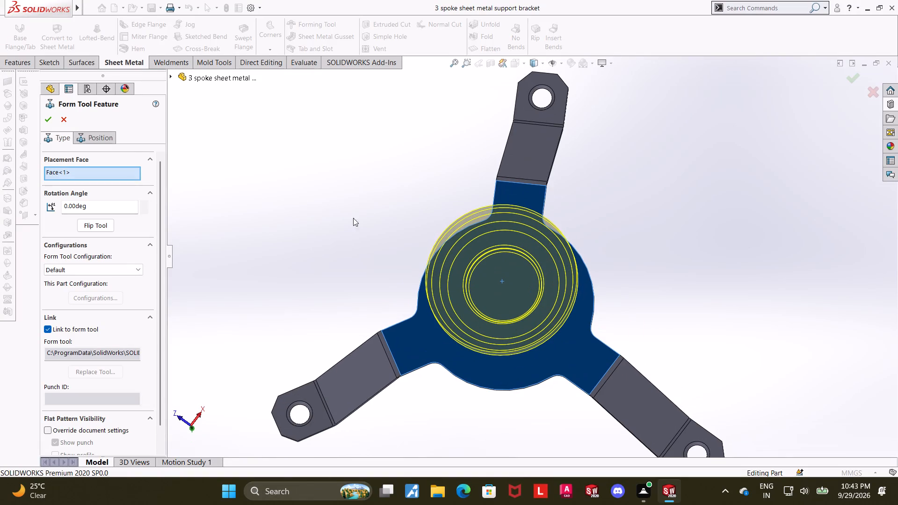
pyautogui.click(107, 137)
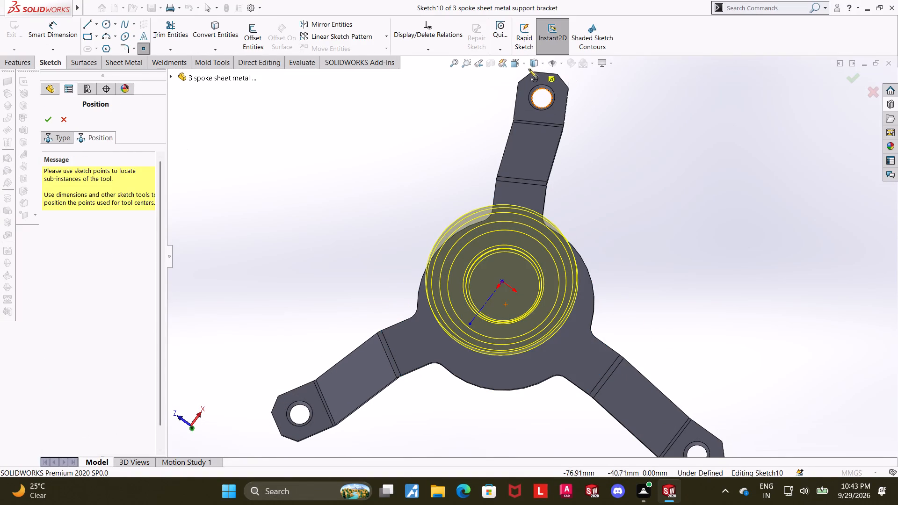
pyautogui.click(521, 65)
pyautogui.click(433, 280)
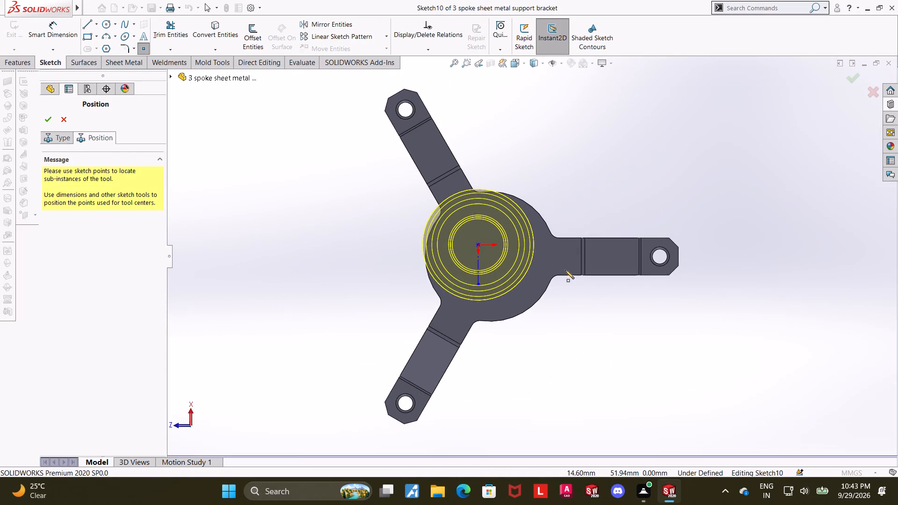
pyautogui.scroll(-2, 562, 273)
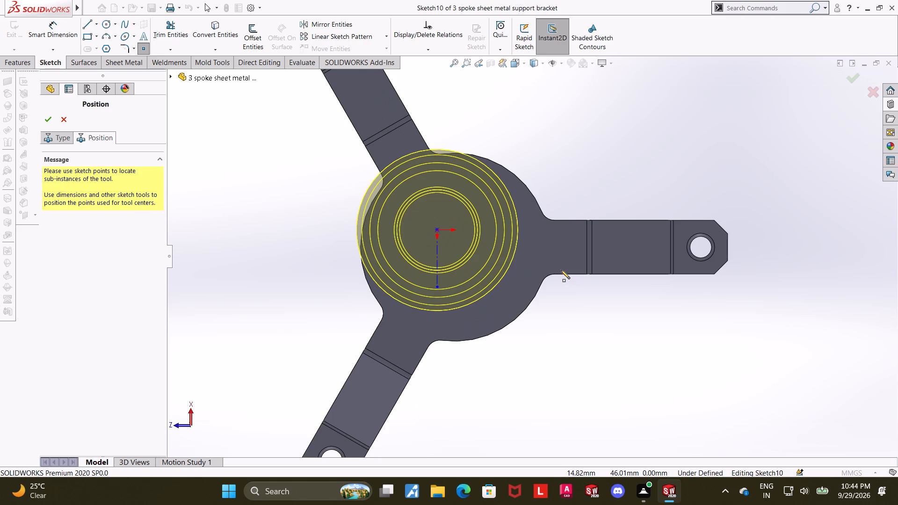
pyautogui.scroll(-1, 510, 251)
pyautogui.click(534, 178)
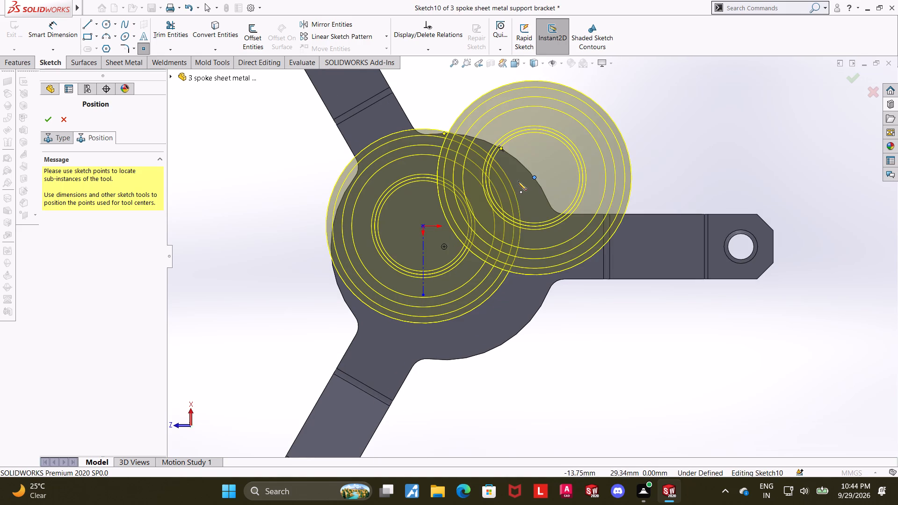
pyautogui.hotkey('ctrl', 'z')
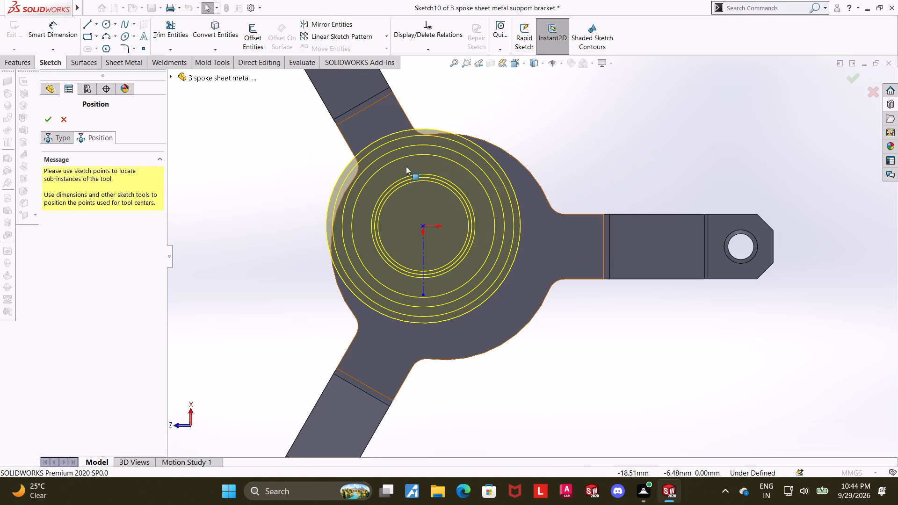
pyautogui.click(519, 162)
pyautogui.scroll(-4, 506, 173)
pyautogui.scroll(5, 520, 227)
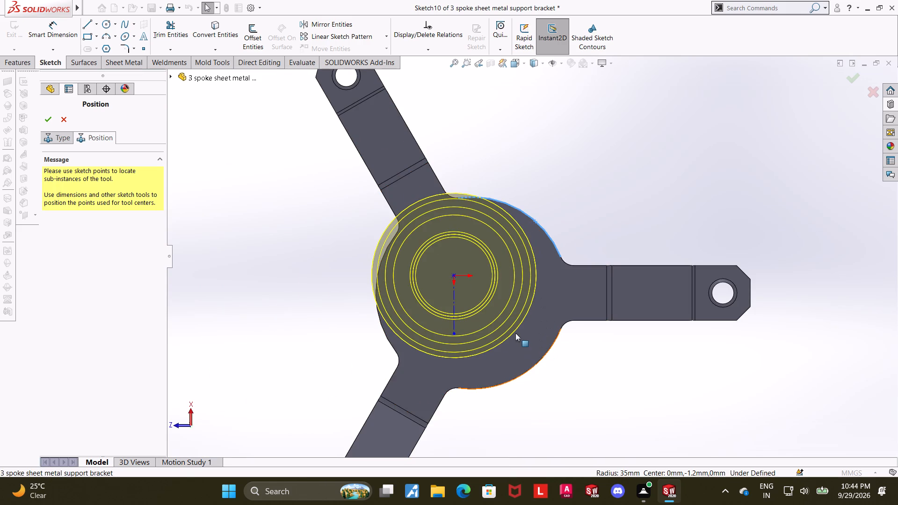
pyautogui.click(296, 293)
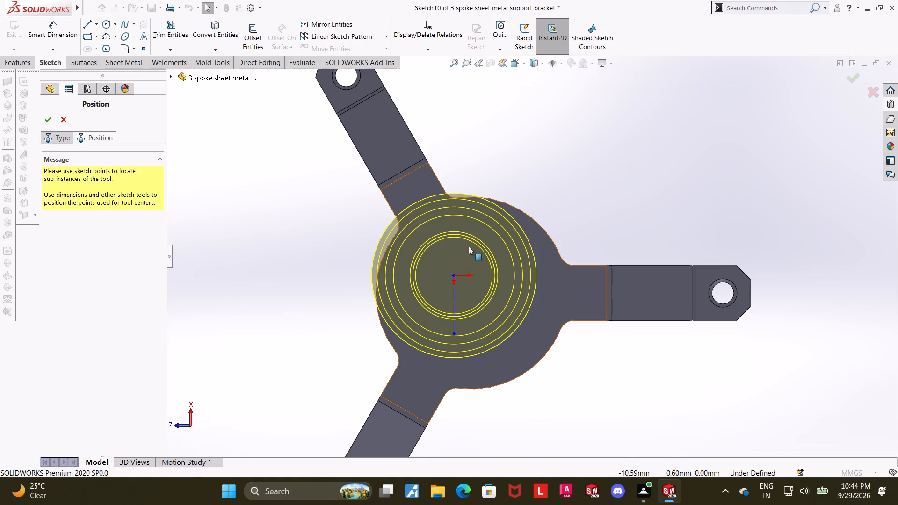
pyautogui.click(550, 237)
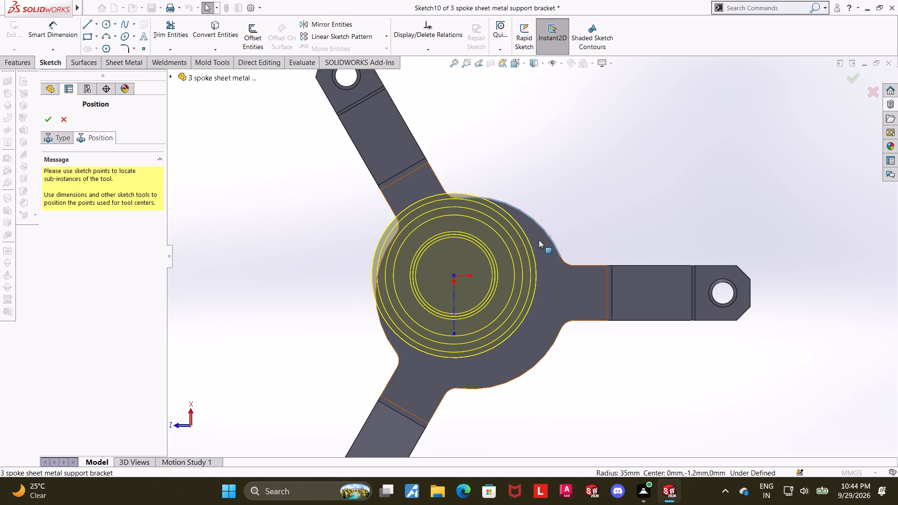
pyautogui.keyDown('ctrl'); pyautogui.click(453, 274); pyautogui.keyUp('ctrl')
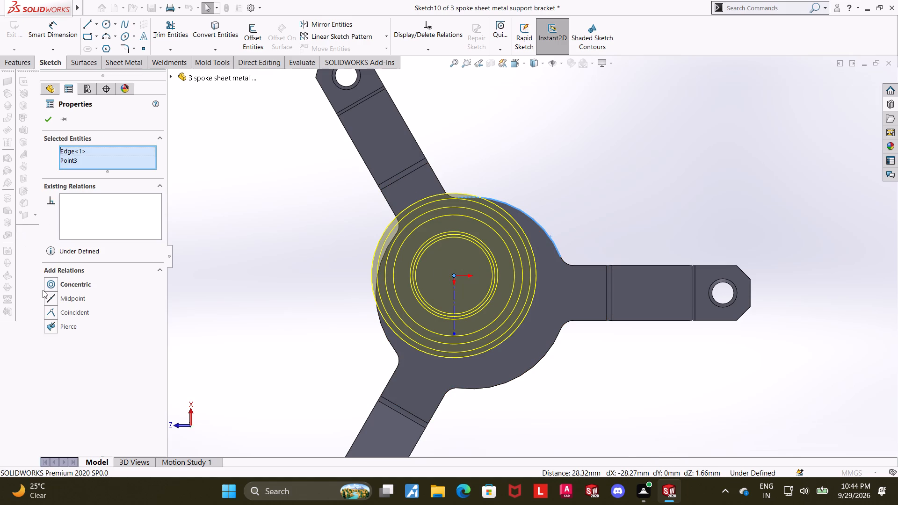
pyautogui.click(51, 282)
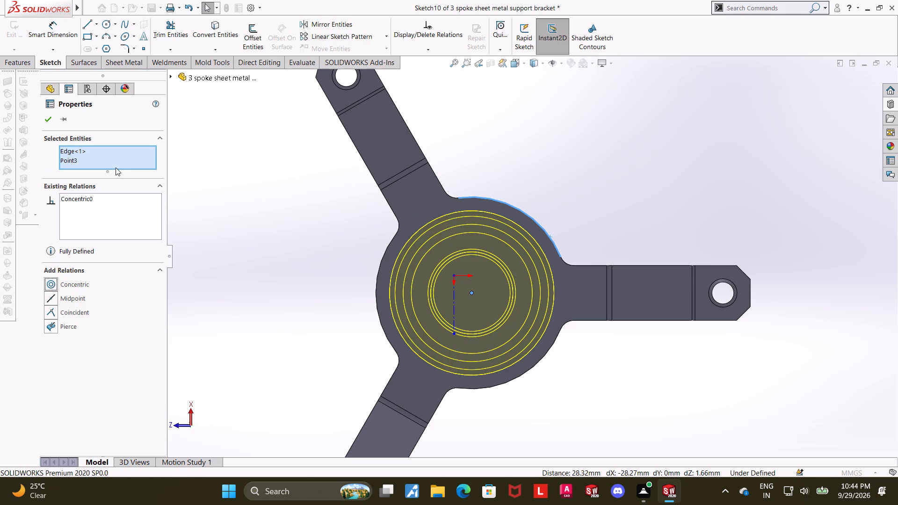
pyautogui.moveTo(606, 373); pyautogui.dragTo(604, 368, button='middle')
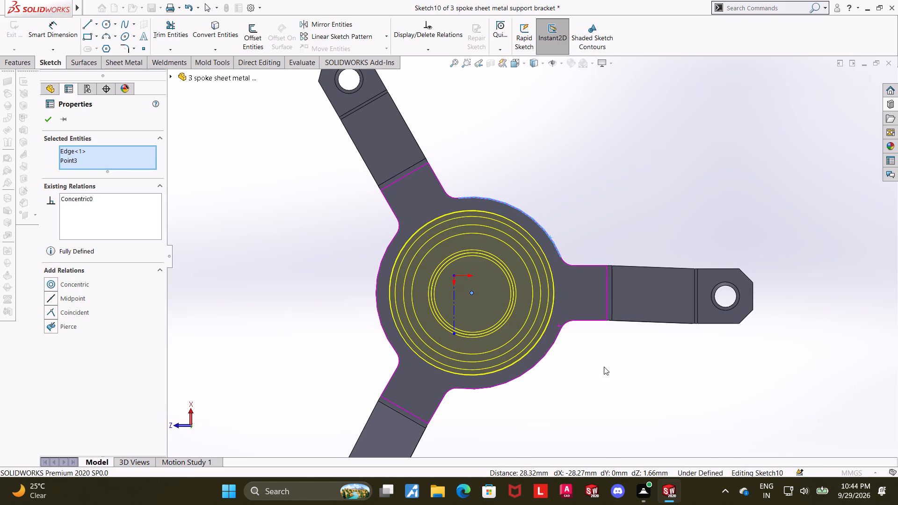
pyautogui.click(50, 121)
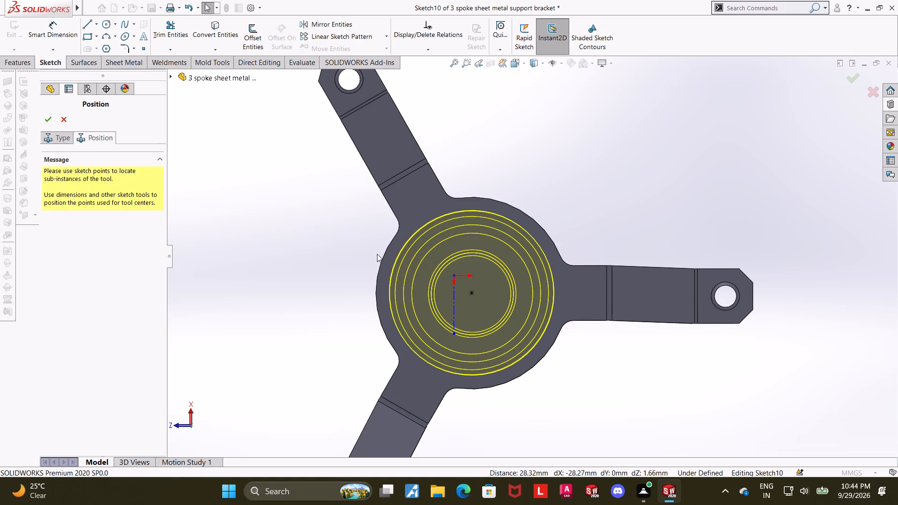
pyautogui.scroll(3, 387, 266)
pyautogui.moveTo(543, 318); pyautogui.dragTo(515, 142, button='middle')
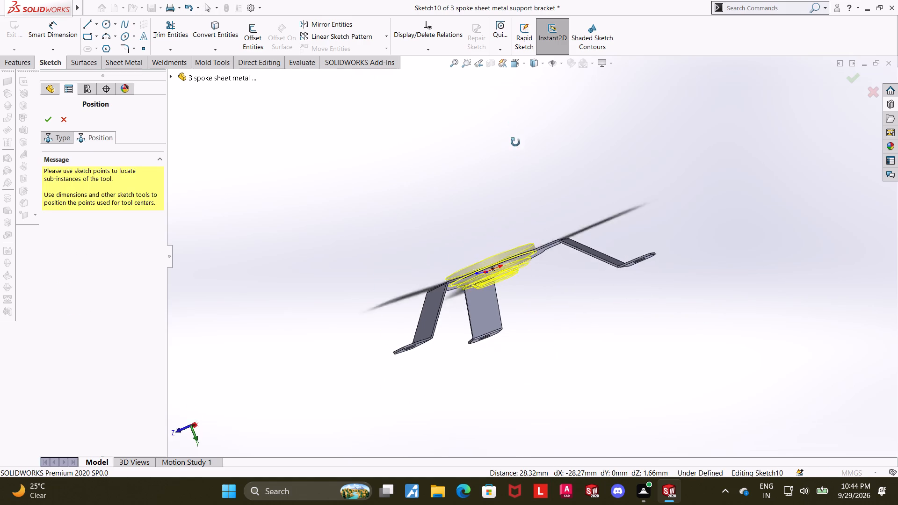
pyautogui.moveTo(515, 142); pyautogui.dragTo(528, 211, button='middle')
pyautogui.click(45, 123)
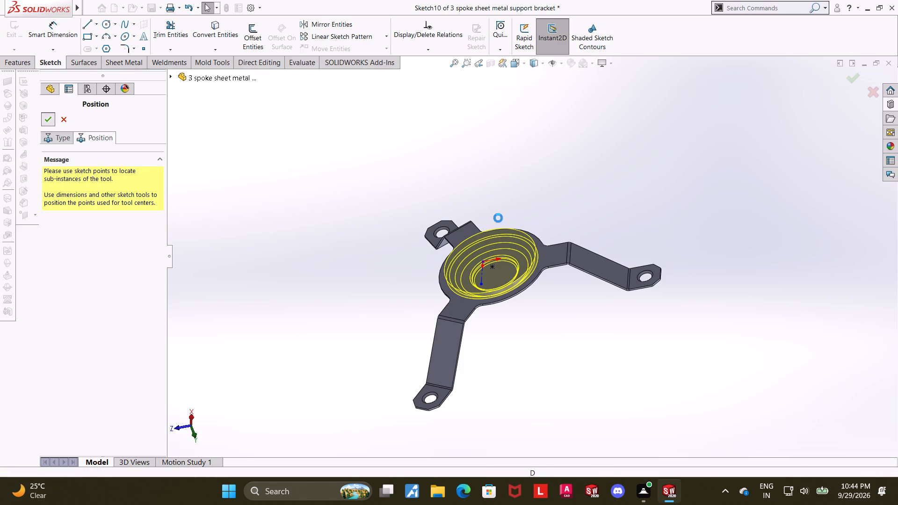
# Examine the formed stepped emboss on the bracket's central disc from above, below and the side.
pyautogui.middleClick(618, 230)
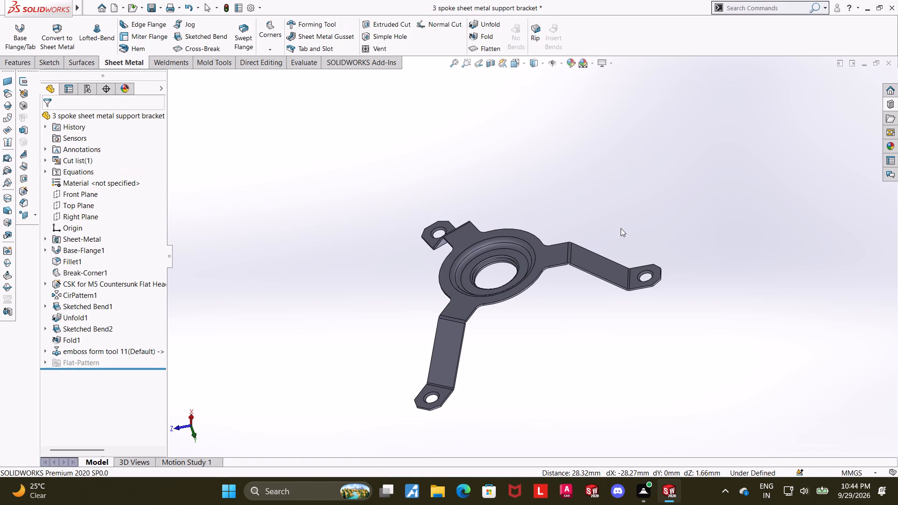
pyautogui.moveTo(620, 229); pyautogui.dragTo(617, 235, button='middle')
pyautogui.scroll(-3, 462, 291)
pyautogui.scroll(-1, 556, 236)
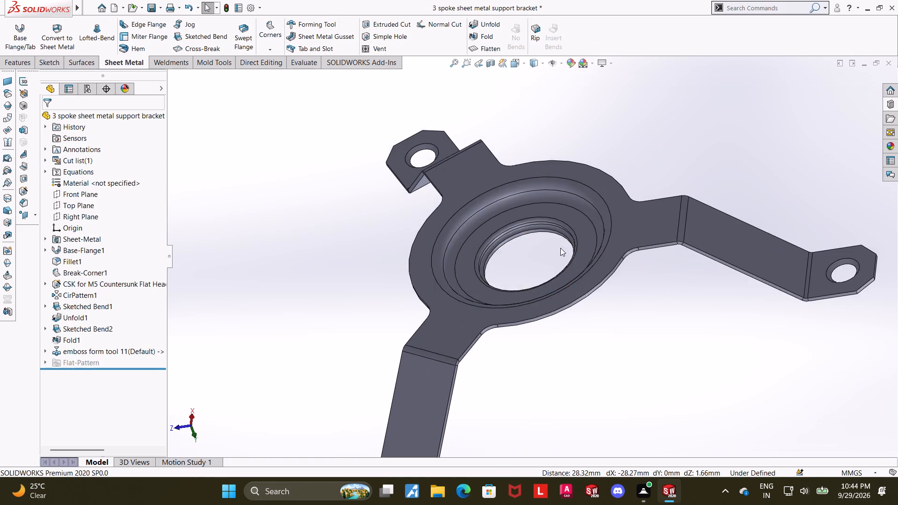
pyautogui.scroll(4, 560, 248)
pyautogui.moveTo(588, 289); pyautogui.dragTo(606, 257, button='middle')
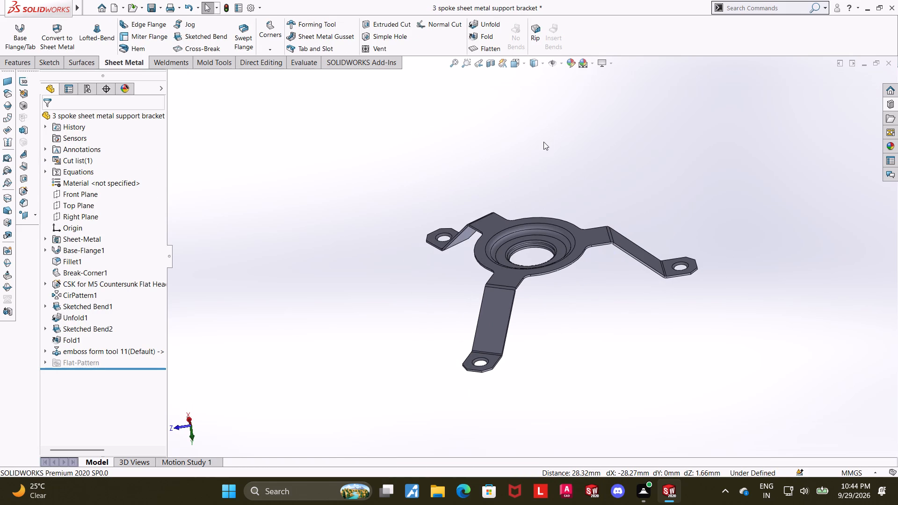
pyautogui.hotkey('ctrl', '7')
pyautogui.moveTo(563, 274); pyautogui.dragTo(584, 454, button='middle')
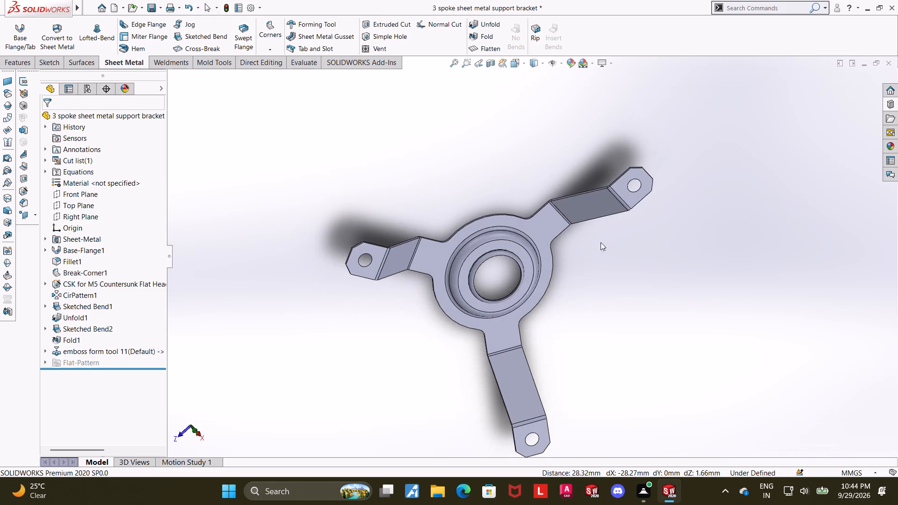
pyautogui.moveTo(584, 166); pyautogui.dragTo(693, 250, button='middle')
pyautogui.moveTo(523, 226); pyautogui.dragTo(566, 221, button='middle')
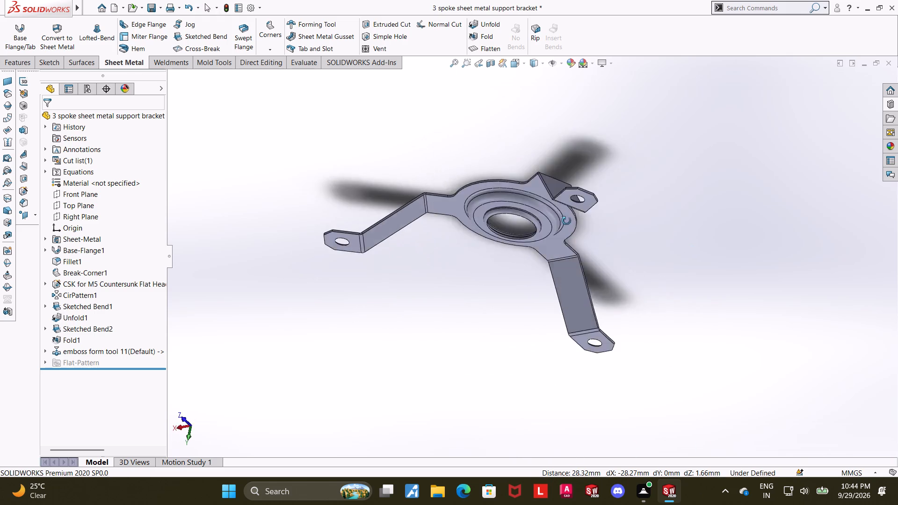
pyautogui.moveTo(566, 221); pyautogui.dragTo(571, 332, button='middle')
pyautogui.moveTo(572, 242); pyautogui.dragTo(574, 273, button='middle')
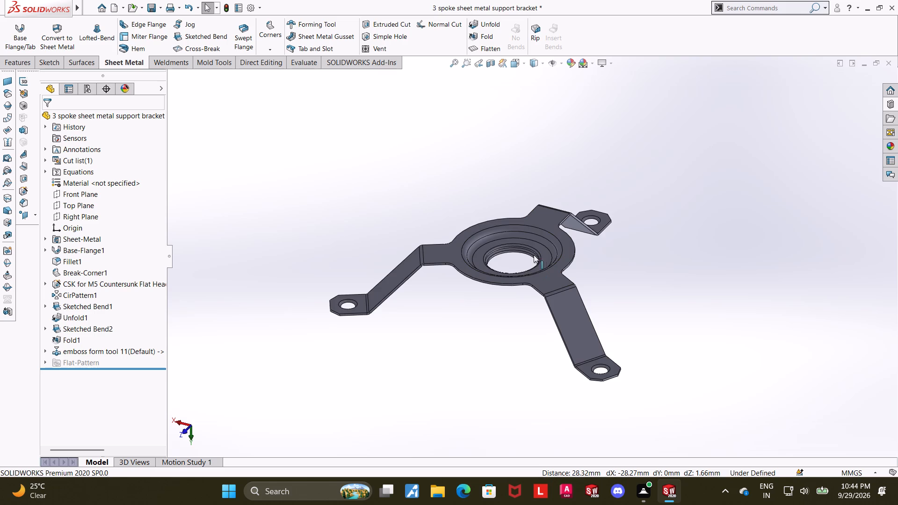
pyautogui.scroll(-4, 534, 254)
pyautogui.moveTo(495, 277); pyautogui.dragTo(501, 224, button='middle')
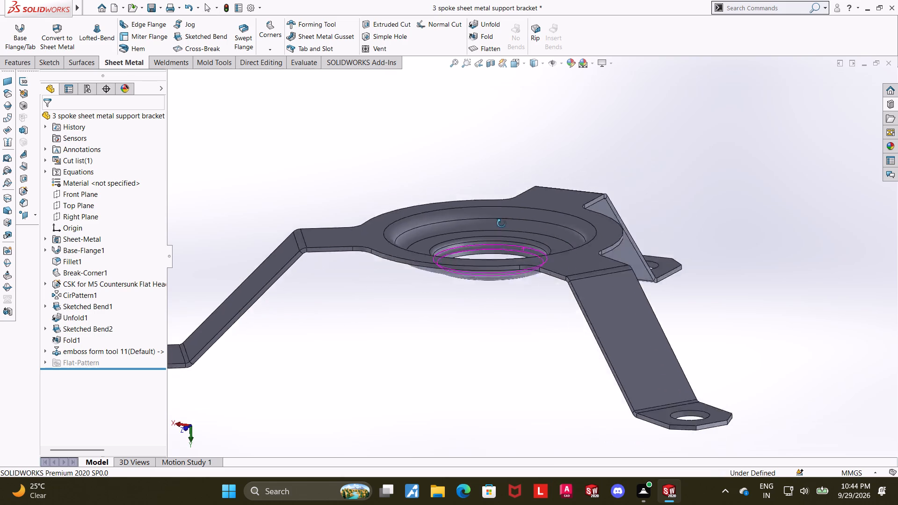
pyautogui.moveTo(501, 224); pyautogui.dragTo(508, 201, button='middle')
pyautogui.scroll(3, 510, 161)
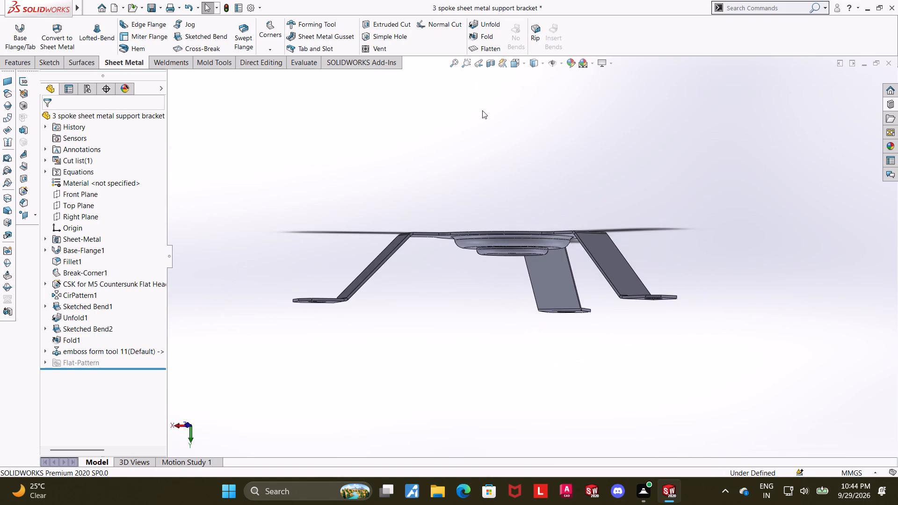
# Flatten the sheet metal bracket into its flat pattern.
pyautogui.click(483, 48)
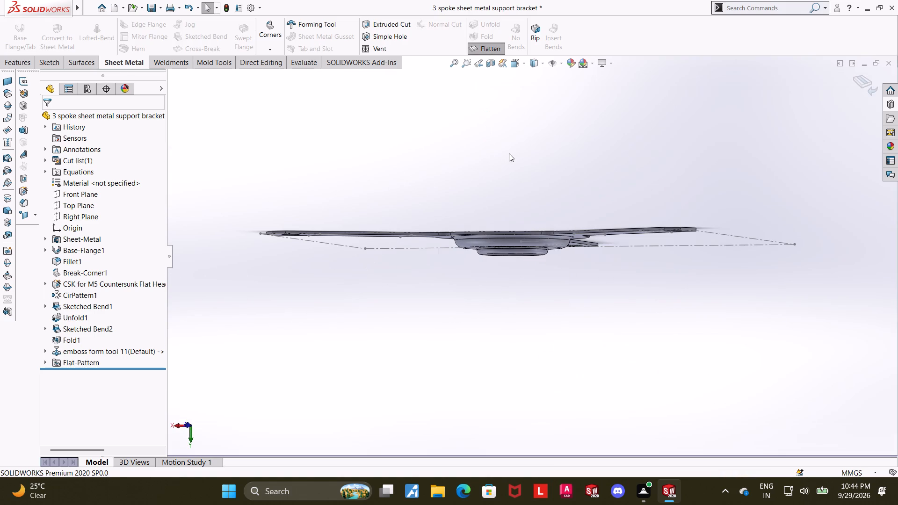
pyautogui.hotkey('ctrl', '7')
pyautogui.moveTo(511, 350); pyautogui.dragTo(501, 40, button='middle')
pyautogui.moveTo(508, 227); pyautogui.dragTo(525, 153, button='middle')
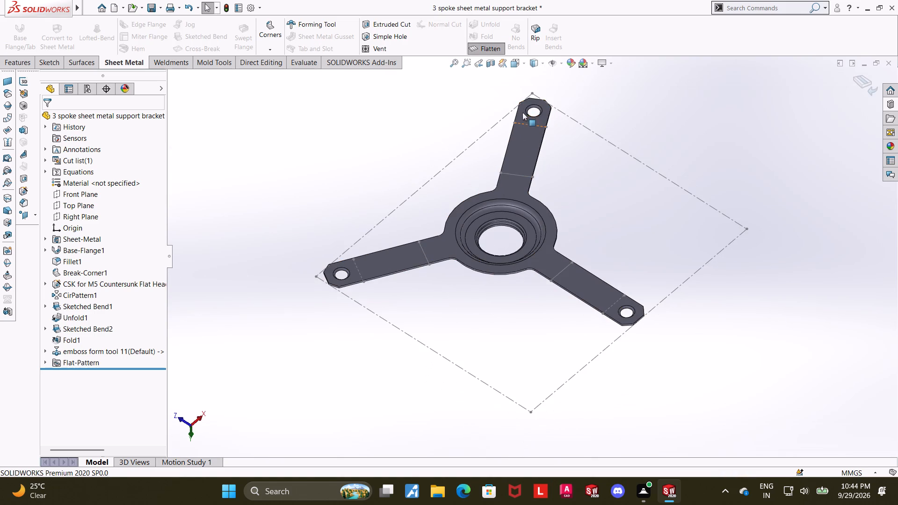
pyautogui.click(513, 67)
pyautogui.click(437, 234)
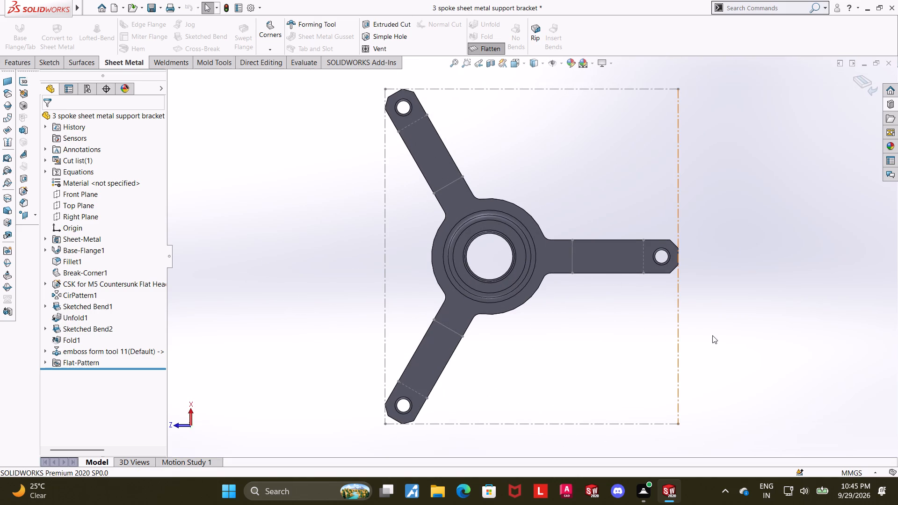
pyautogui.scroll(4, 688, 328)
pyautogui.click(677, 320)
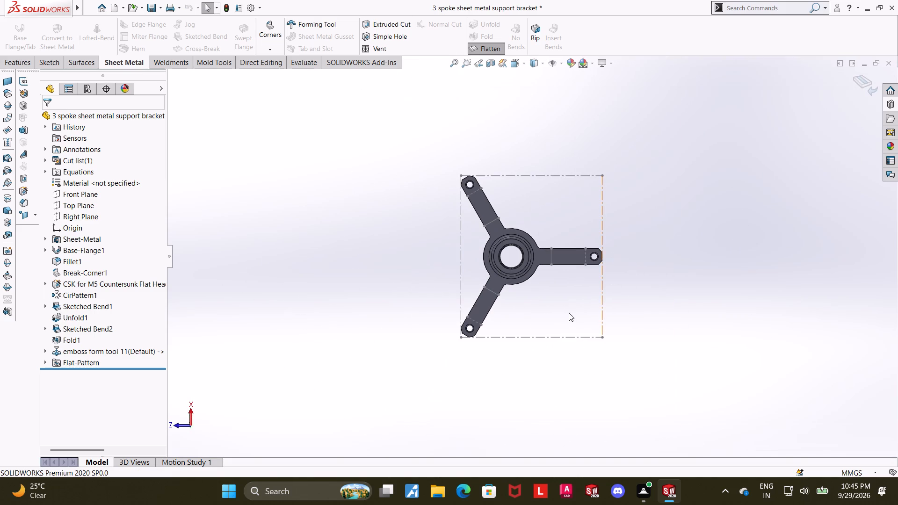
pyautogui.scroll(-1, 527, 280)
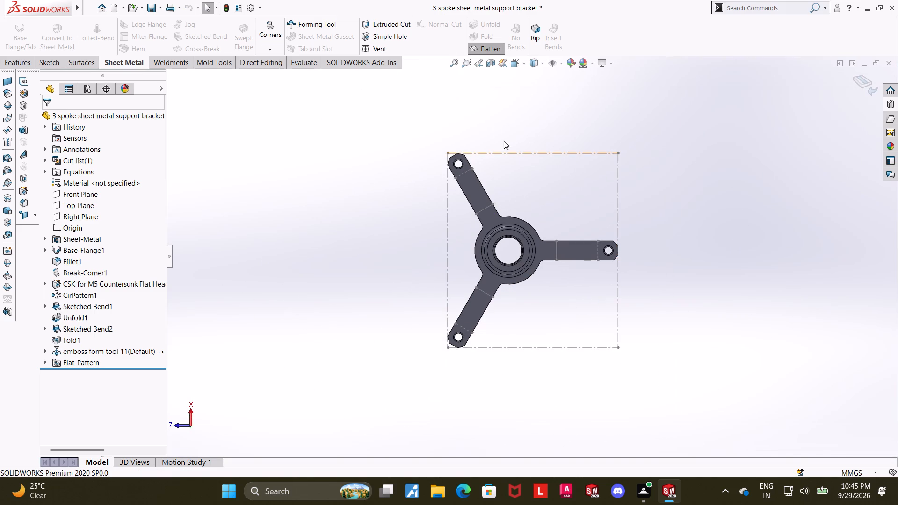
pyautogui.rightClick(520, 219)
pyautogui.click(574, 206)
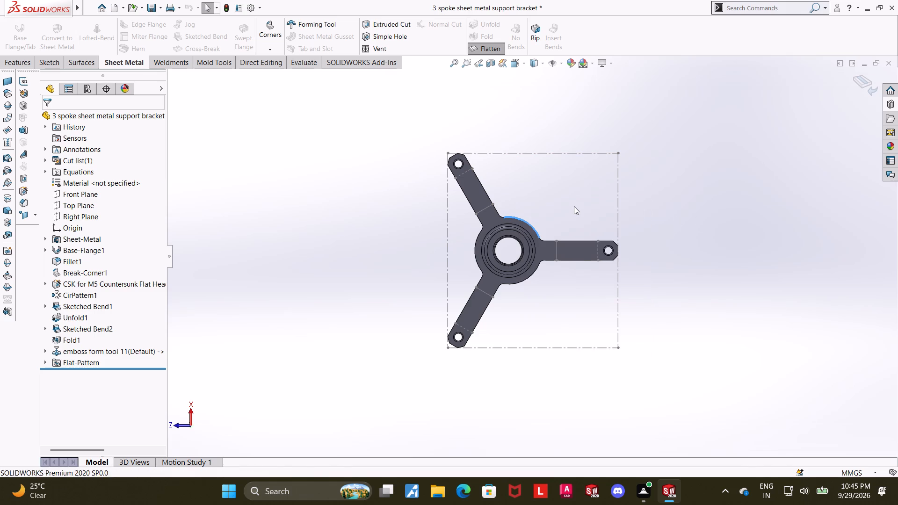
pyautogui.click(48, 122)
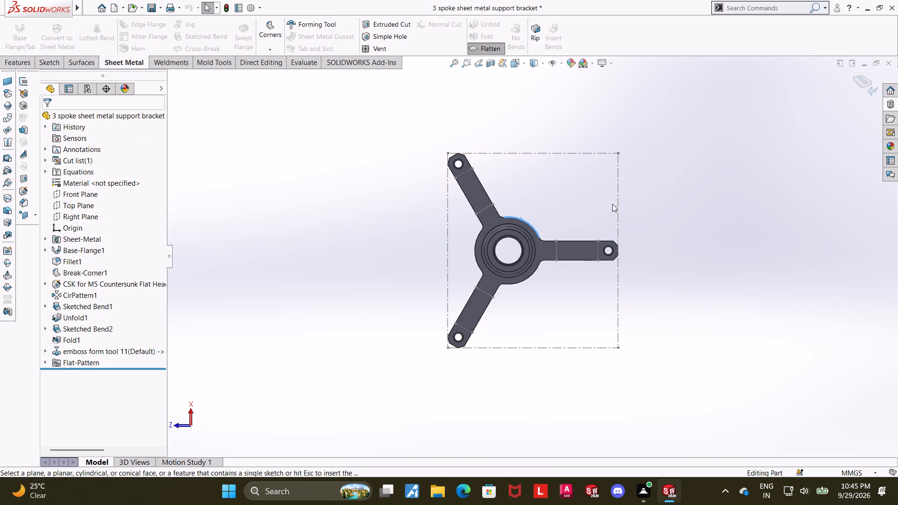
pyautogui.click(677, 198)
# Start exporting the flat pattern as a DWG file named 3 spoke sheet metal support bracket in the embosses folder.
pyautogui.scroll(-2, 625, 244)
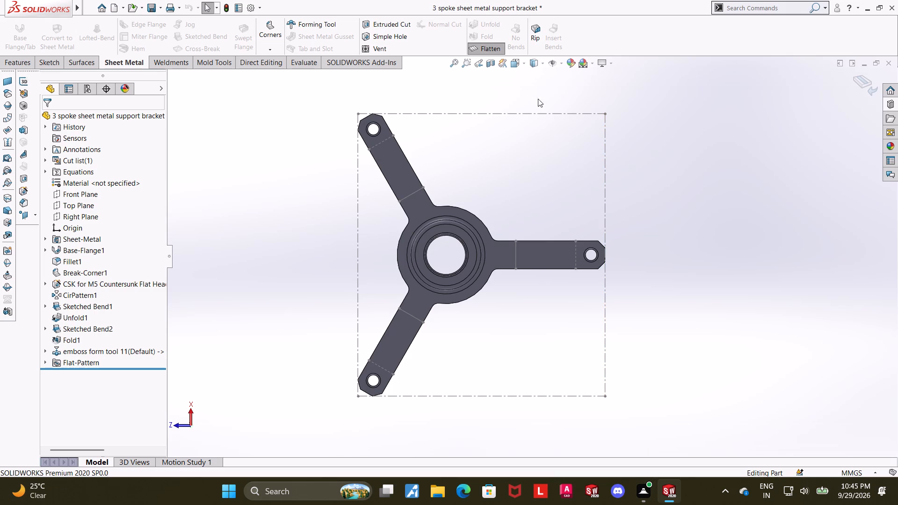
pyautogui.scroll(-1, 537, 115)
pyautogui.scroll(1, 513, 173)
pyautogui.scroll(-1, 491, 312)
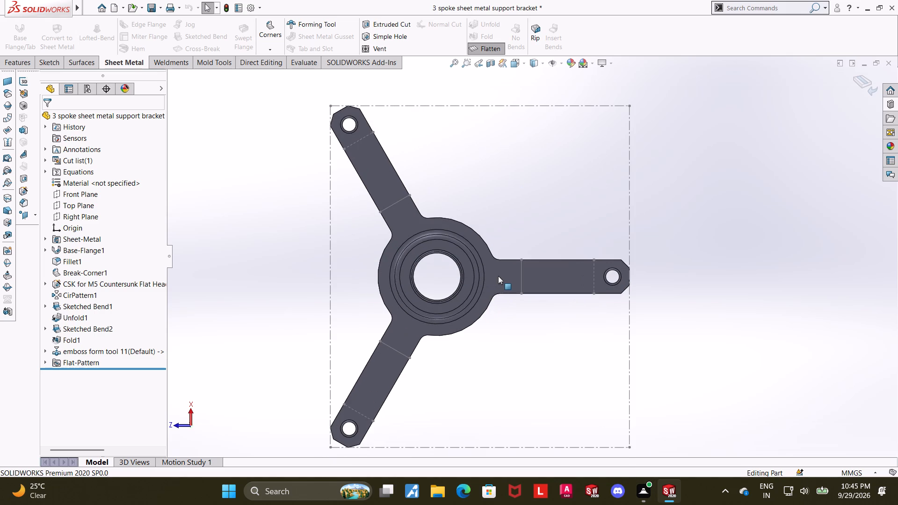
pyautogui.rightClick(498, 276)
pyautogui.click(545, 469)
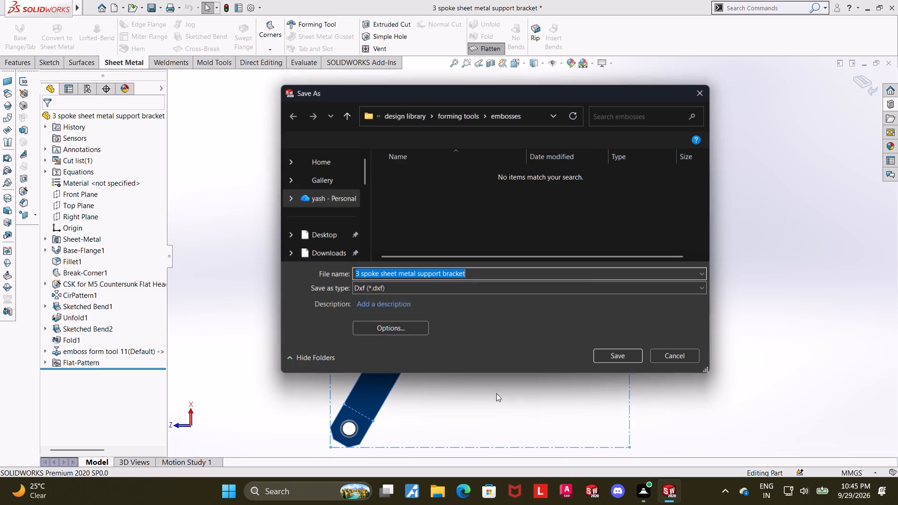
pyautogui.click(393, 292)
pyautogui.click(398, 318)
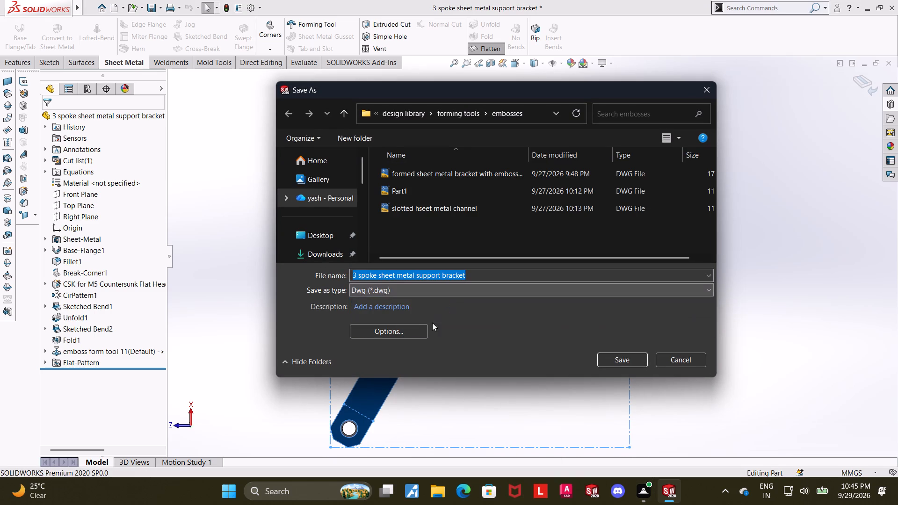
pyautogui.click(498, 276)
pyautogui.click(498, 275)
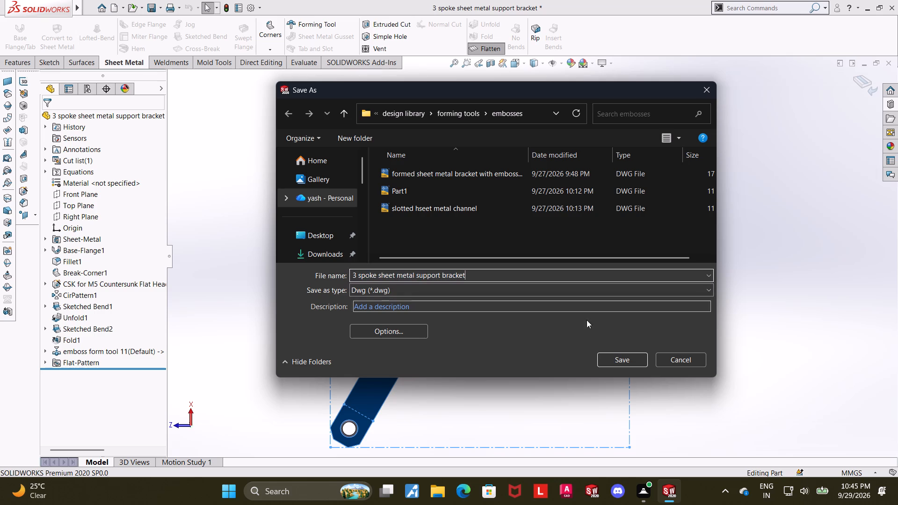
pyautogui.click(626, 356)
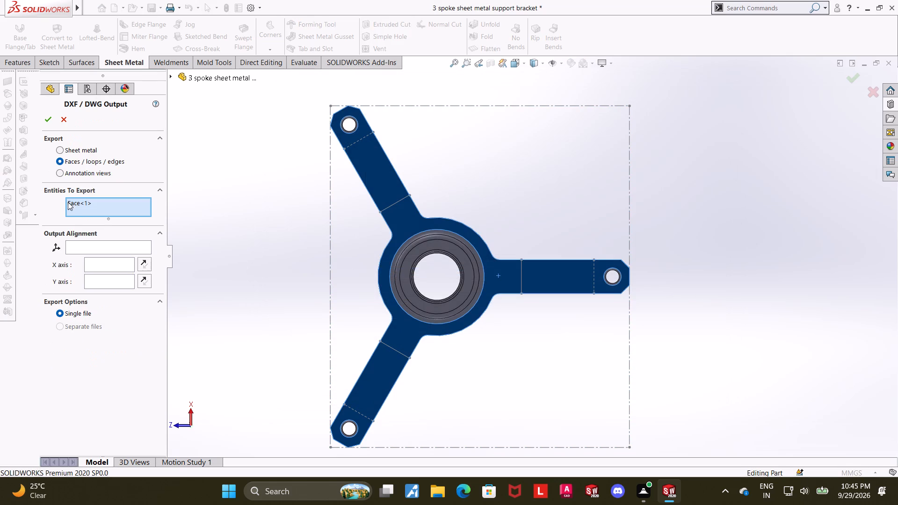
# Export as sheet metal, including geometry, hidden edges, bend lines, sketches, library features, forming tools and bounding box, and save the DWG.
pyautogui.click(58, 151)
pyautogui.click(67, 213)
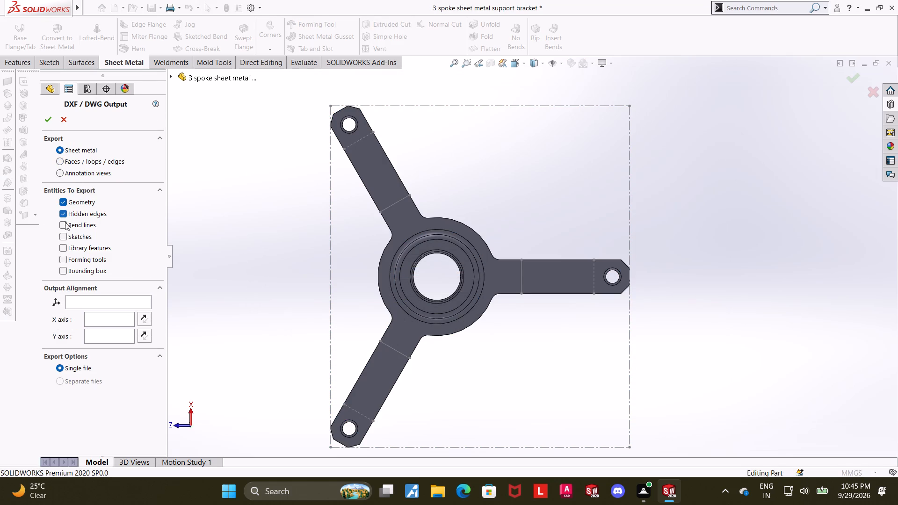
pyautogui.click(65, 224)
pyautogui.click(65, 237)
pyautogui.click(63, 249)
pyautogui.click(63, 261)
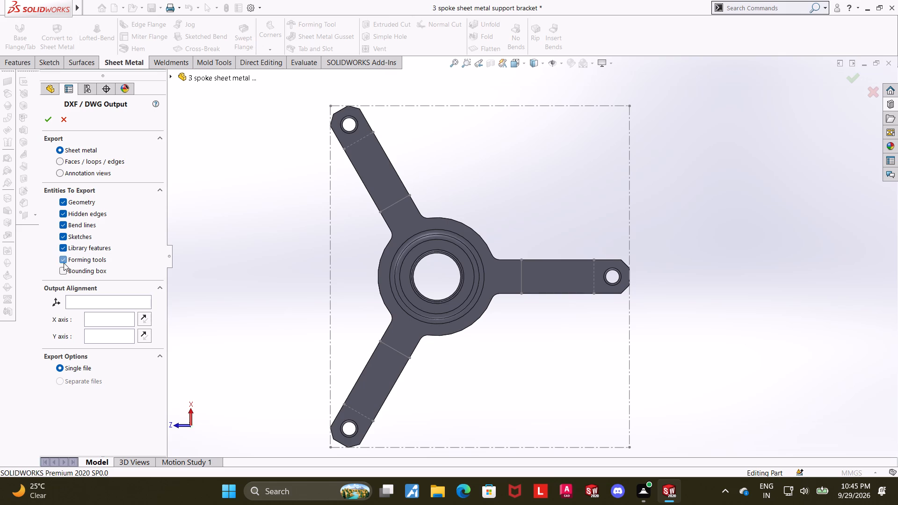
pyautogui.click(63, 267)
pyautogui.click(45, 123)
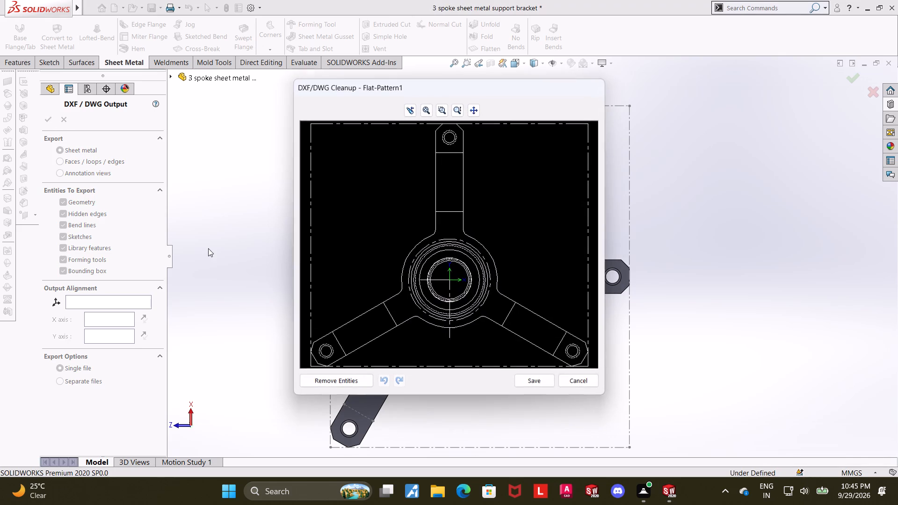
pyautogui.click(529, 382)
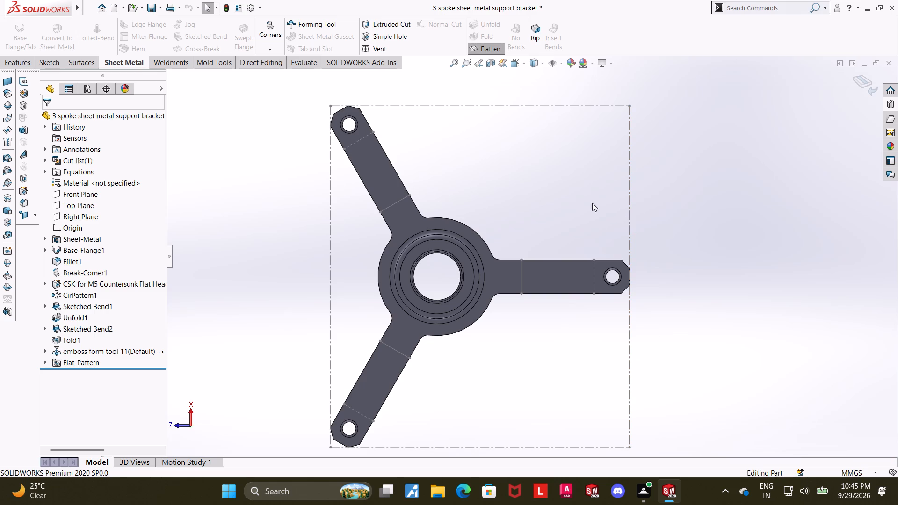
# Return the flattened bracket to its folded form.
pyautogui.click(483, 50)
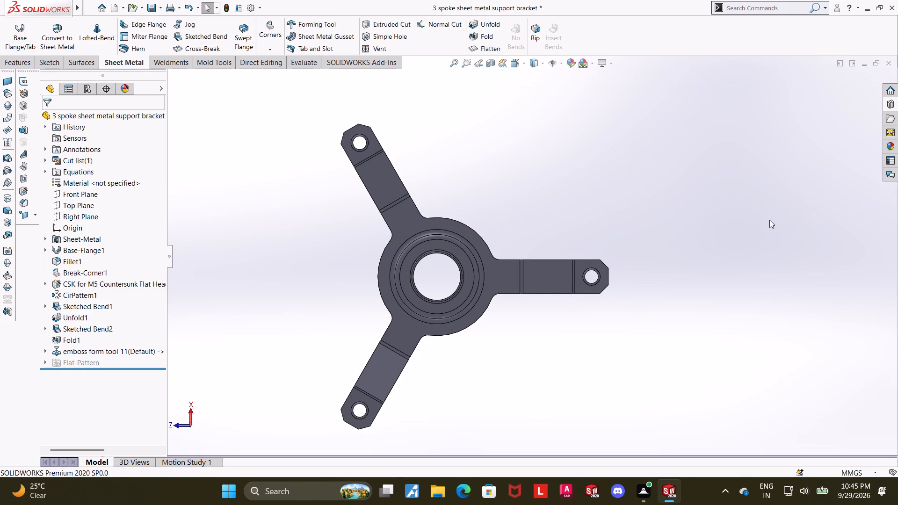
# Save the folded bracket part in an oblique 3D view under its existing name in Downloads, replacing the existing file.
pyautogui.hotkey('ctrl', '7')
pyautogui.moveTo(595, 309); pyautogui.dragTo(502, 0, button='middle')
pyautogui.moveTo(587, 357); pyautogui.dragTo(634, 220, button='middle')
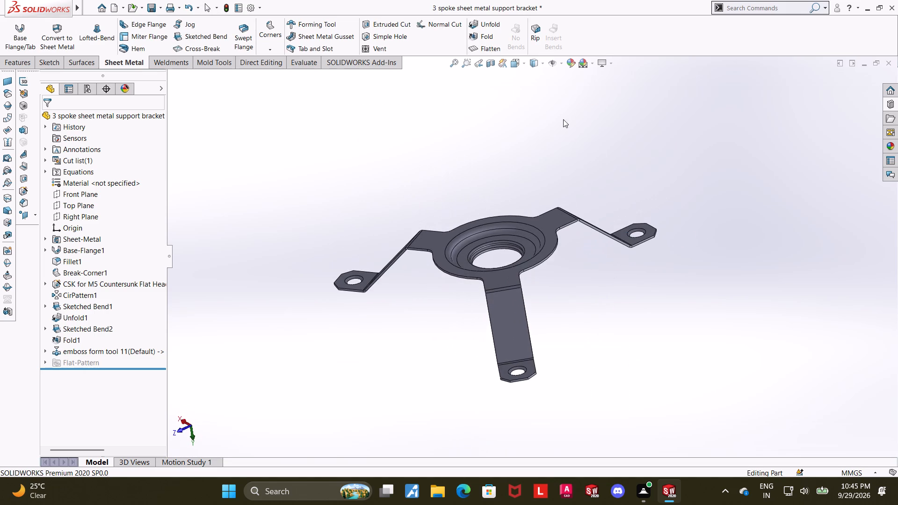
pyautogui.click(516, 63)
pyautogui.click(404, 295)
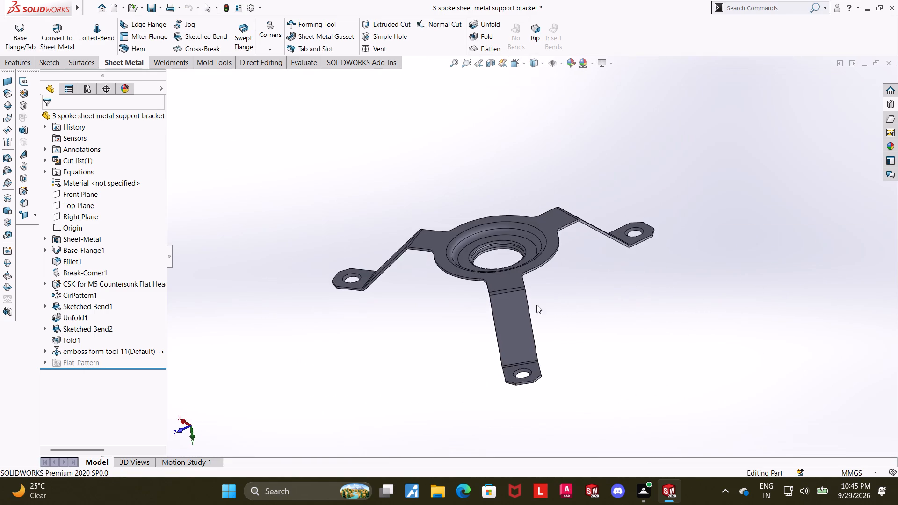
pyautogui.click(162, 4)
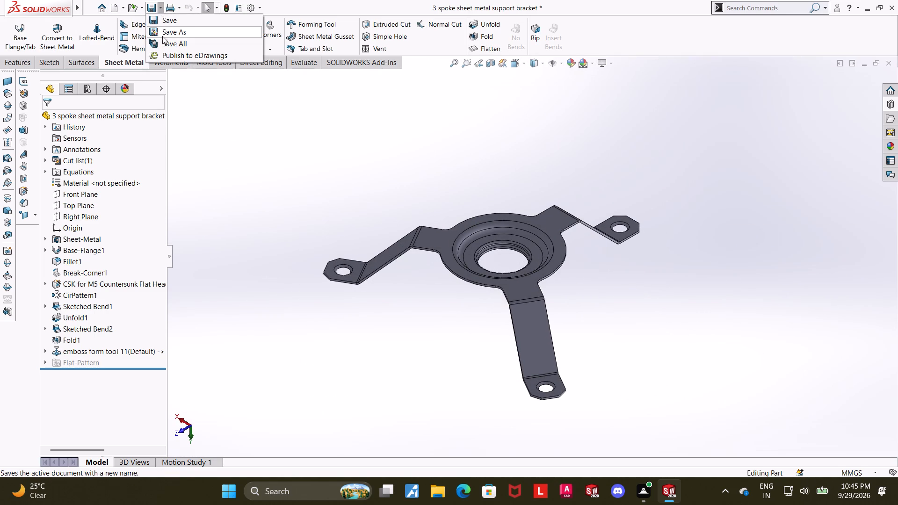
pyautogui.click(164, 37)
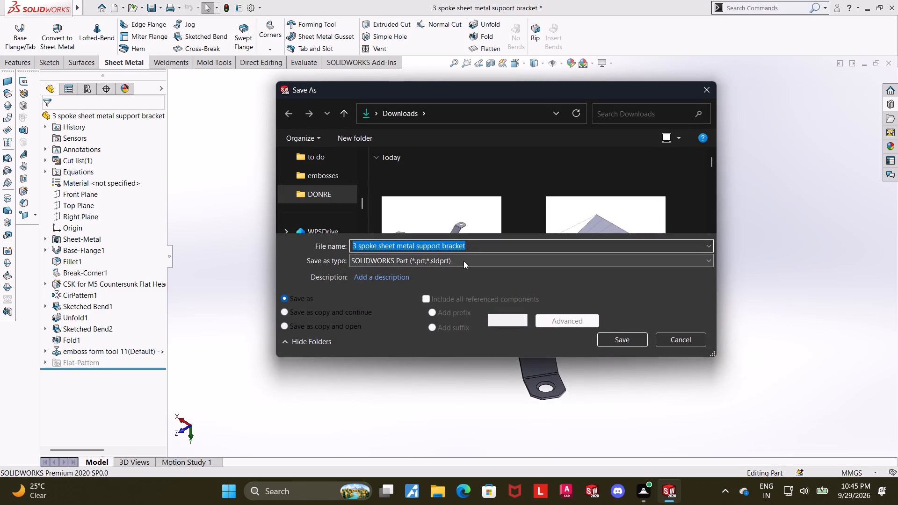
pyautogui.click(611, 343)
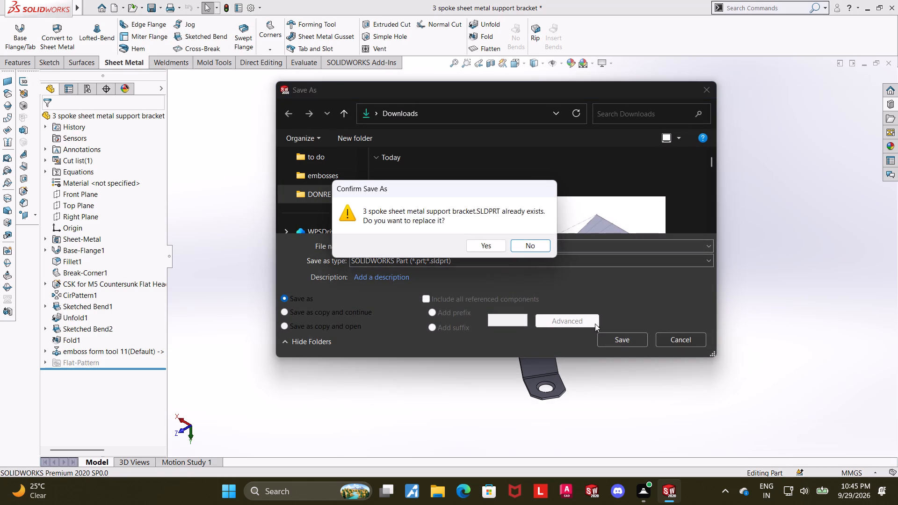
pyautogui.click(473, 243)
# Save the folded bracket view as a PDF named 3 spoke sheet metal support bracket in Downloads.
pyautogui.scroll(-1, 524, 281)
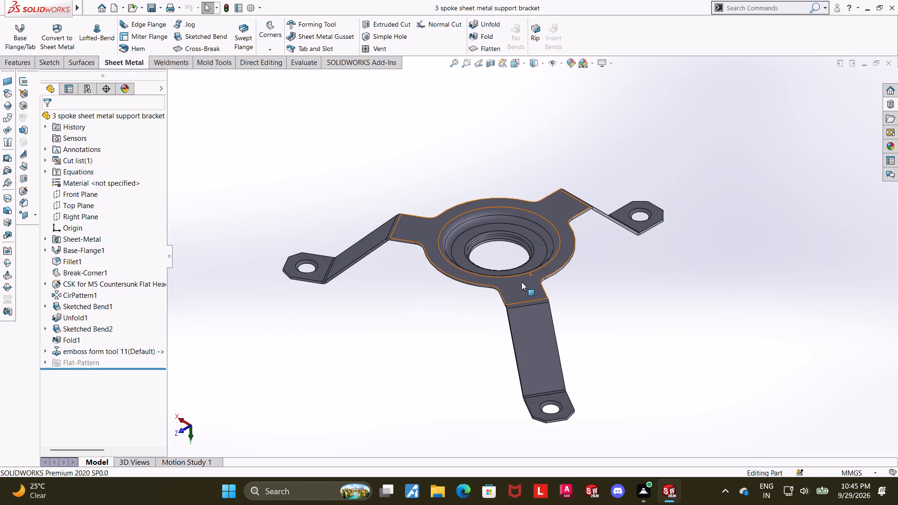
pyautogui.scroll(-1, 521, 282)
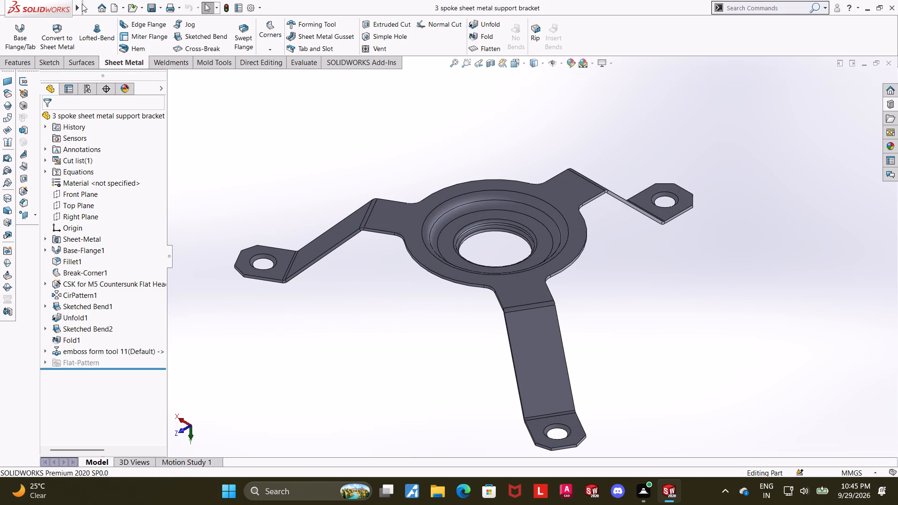
pyautogui.click(117, 127)
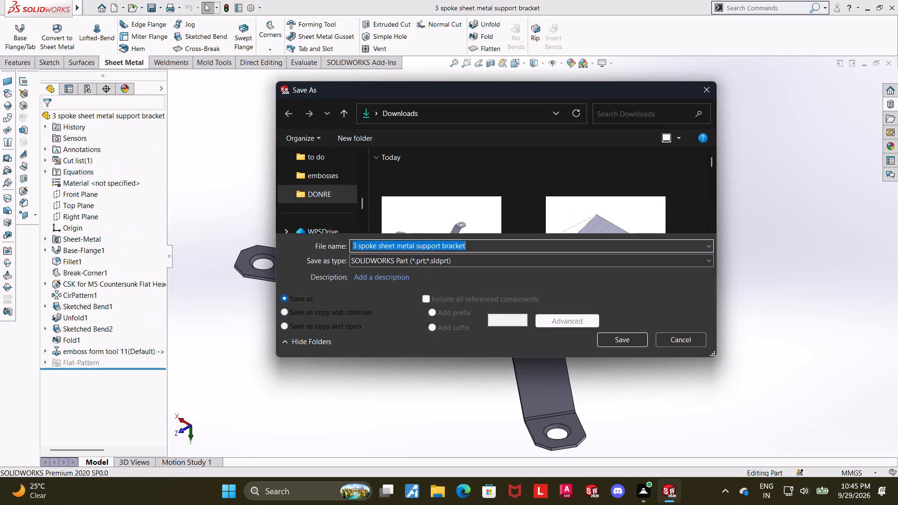
pyautogui.click(424, 260)
pyautogui.click(485, 73)
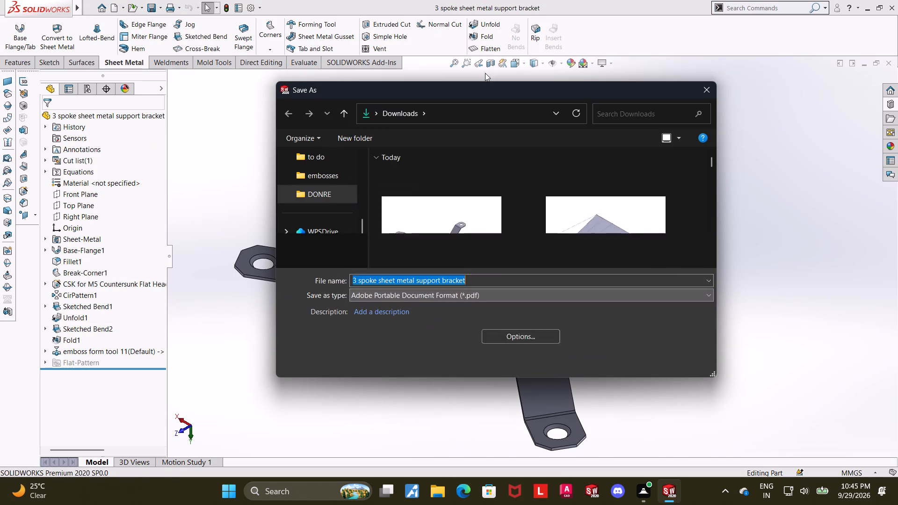
pyautogui.click(619, 358)
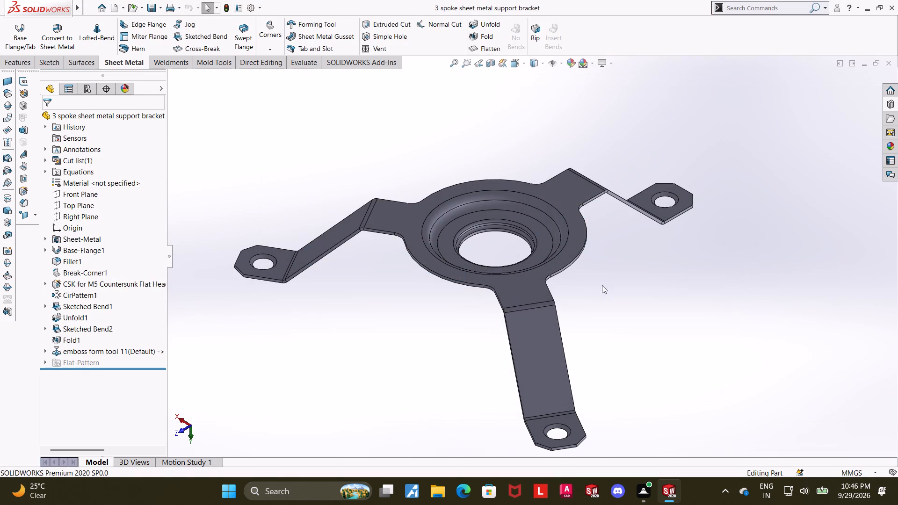
# Flatten the bracket into its flat pattern again.
pyautogui.click(480, 46)
# Orient the flat pattern squarely face-on, with one spoke horizontal and the whole bounding box in view.
pyautogui.click(511, 65)
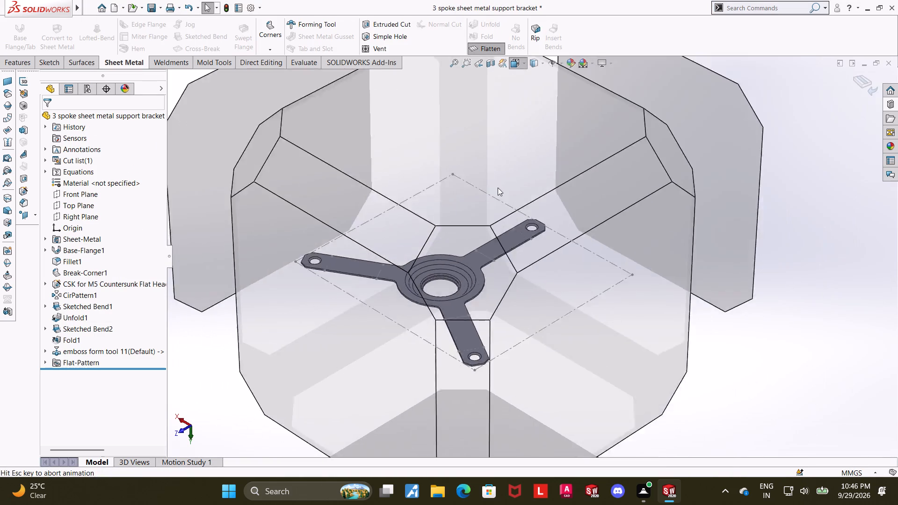
pyautogui.click(448, 238)
pyautogui.moveTo(422, 307); pyautogui.dragTo(612, 293, button='middle')
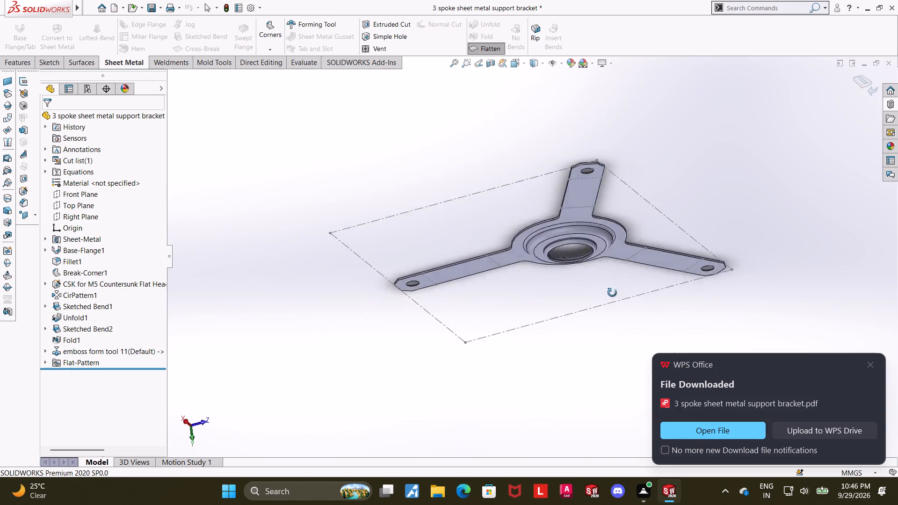
pyautogui.moveTo(612, 293); pyautogui.dragTo(579, 352, button='middle')
pyautogui.moveTo(611, 242); pyautogui.dragTo(574, 353, button='middle')
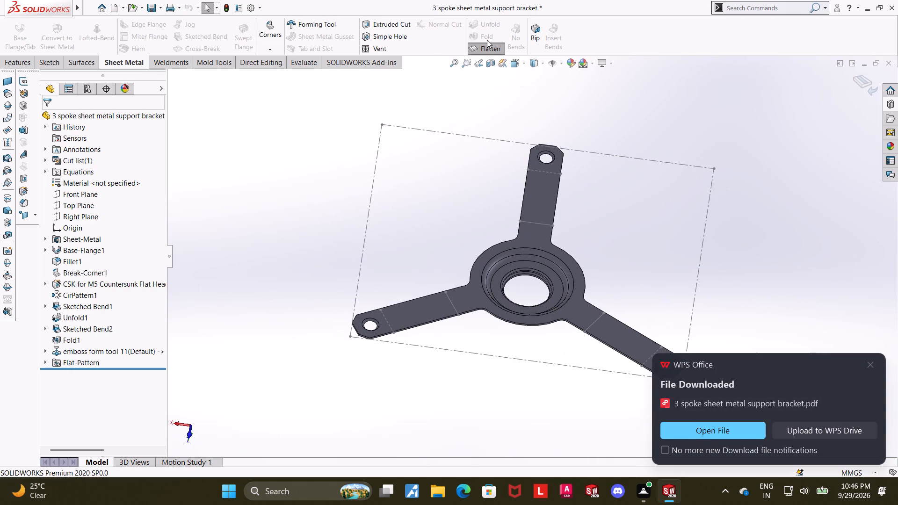
pyautogui.click(518, 65)
pyautogui.click(458, 213)
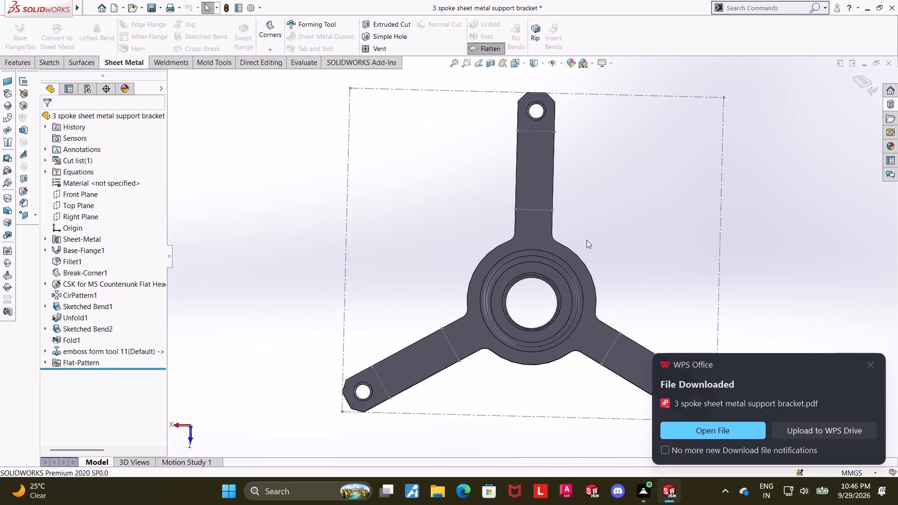
pyautogui.scroll(3, 607, 239)
pyautogui.scroll(2, 621, 278)
pyautogui.click(872, 362)
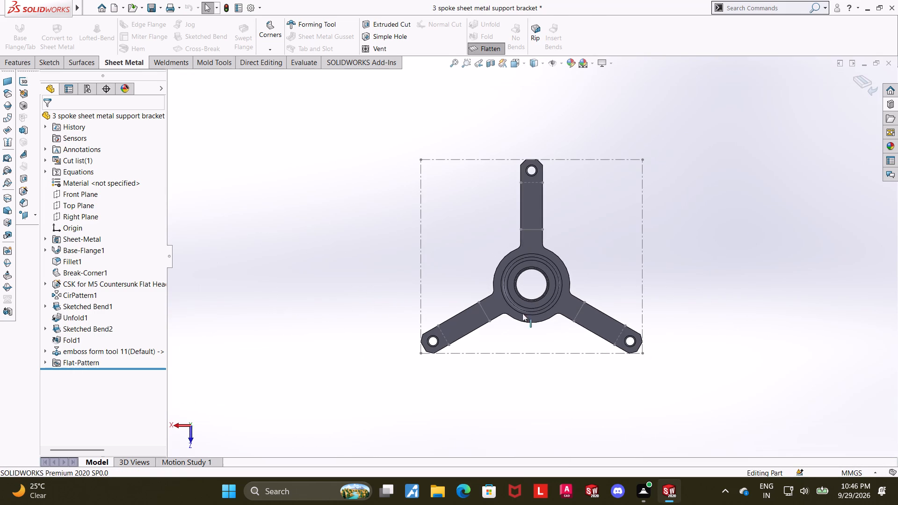
pyautogui.scroll(-2, 497, 291)
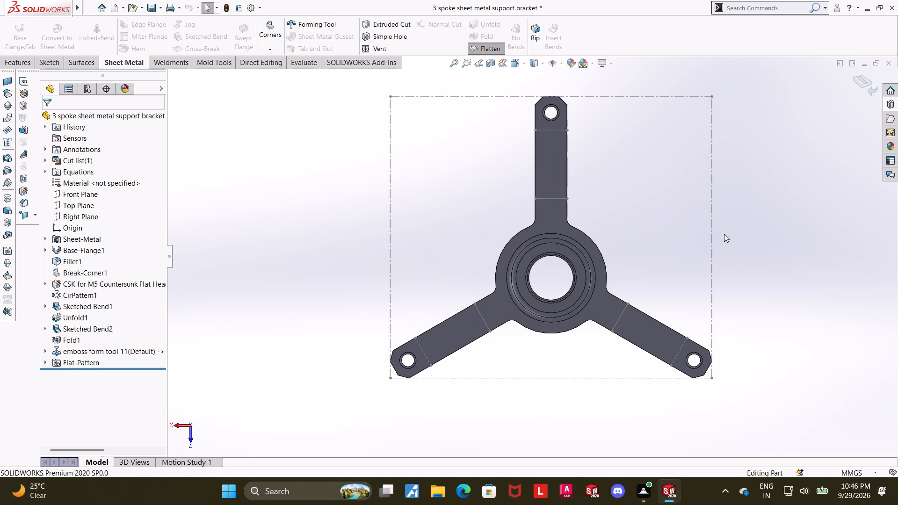
pyautogui.scroll(4, 739, 205)
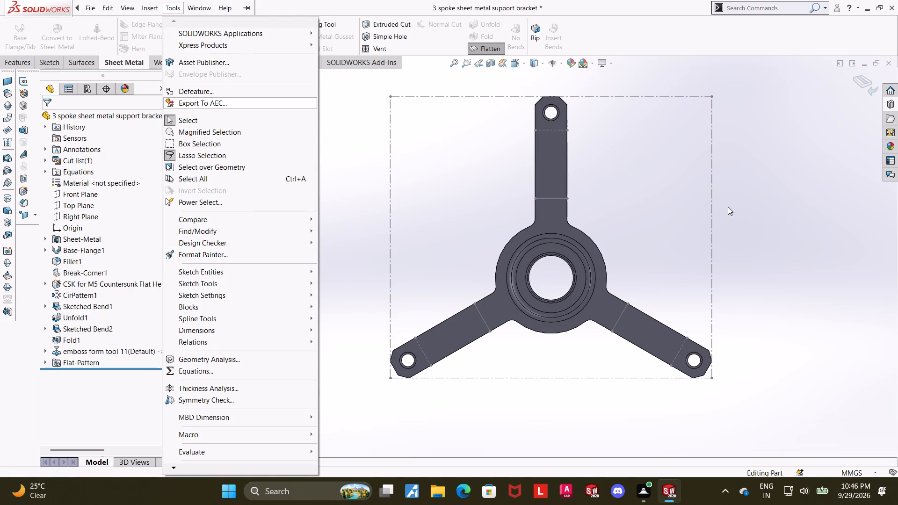
pyautogui.click(728, 207)
pyautogui.moveTo(726, 228); pyautogui.dragTo(701, 349, button='middle')
pyautogui.scroll(3, 696, 341)
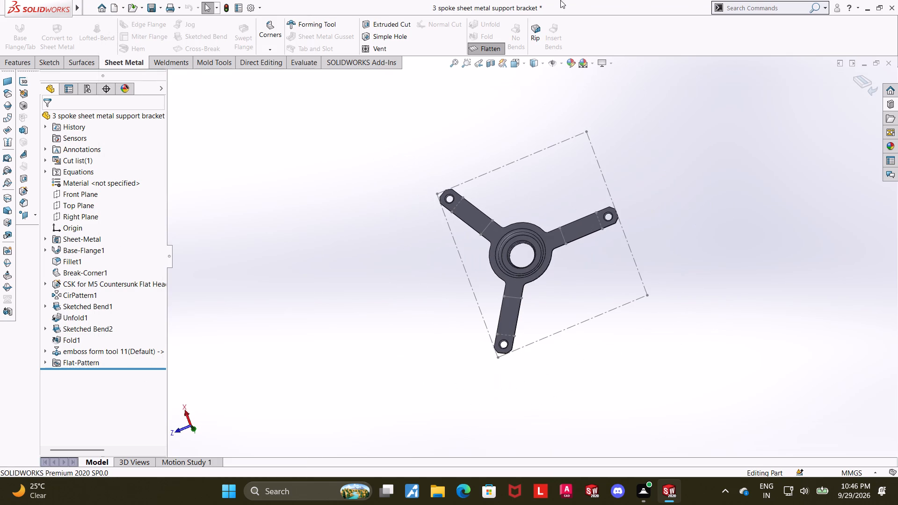
pyautogui.click(518, 68)
pyautogui.click(408, 270)
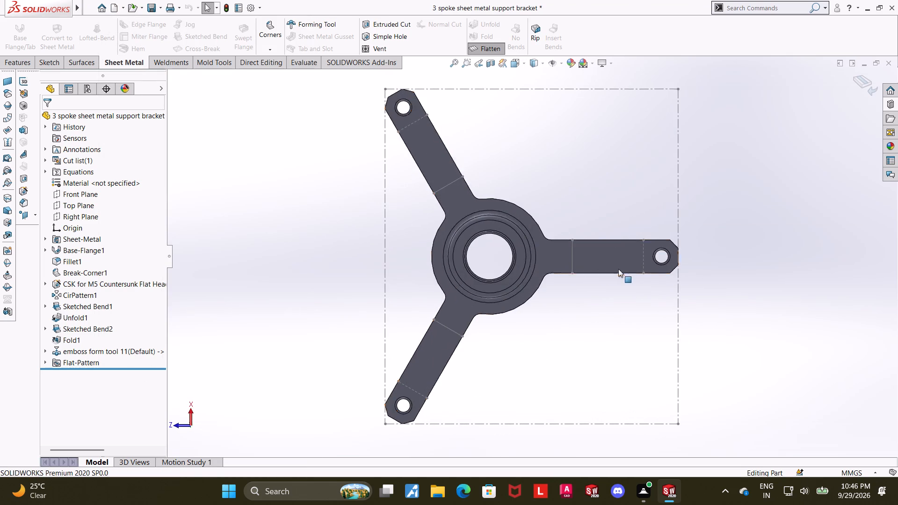
# Save the flat pattern view as a PDF named 3 spoke sheet metal support bracket flat in Downloads.
pyautogui.click(160, 11)
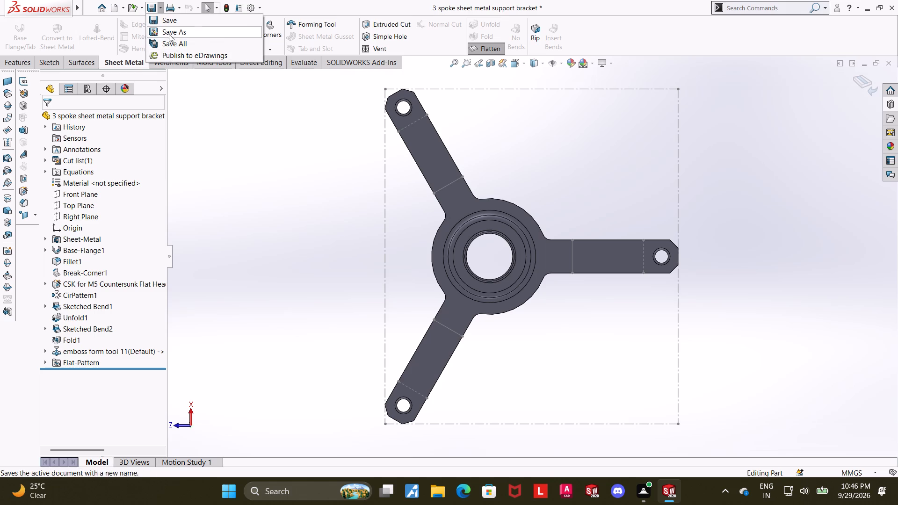
pyautogui.click(169, 33)
pyautogui.click(443, 262)
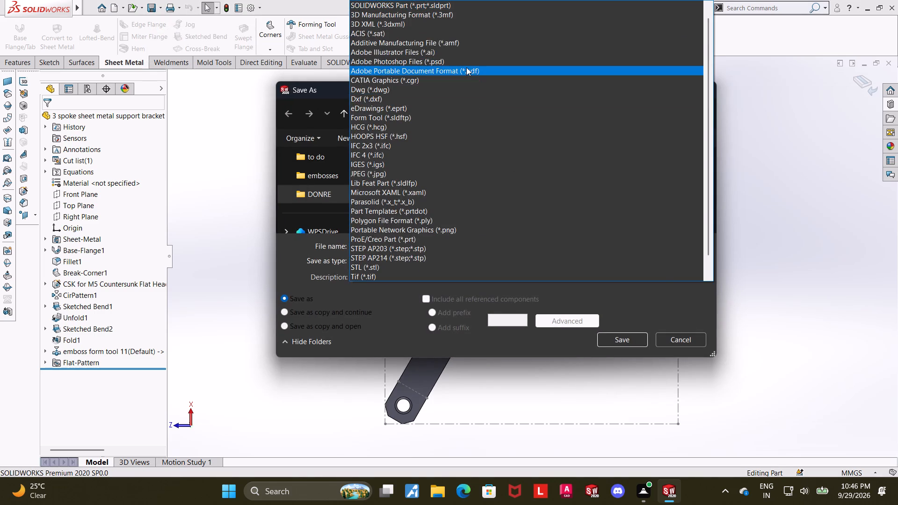
pyautogui.click(466, 67)
pyautogui.click(491, 279)
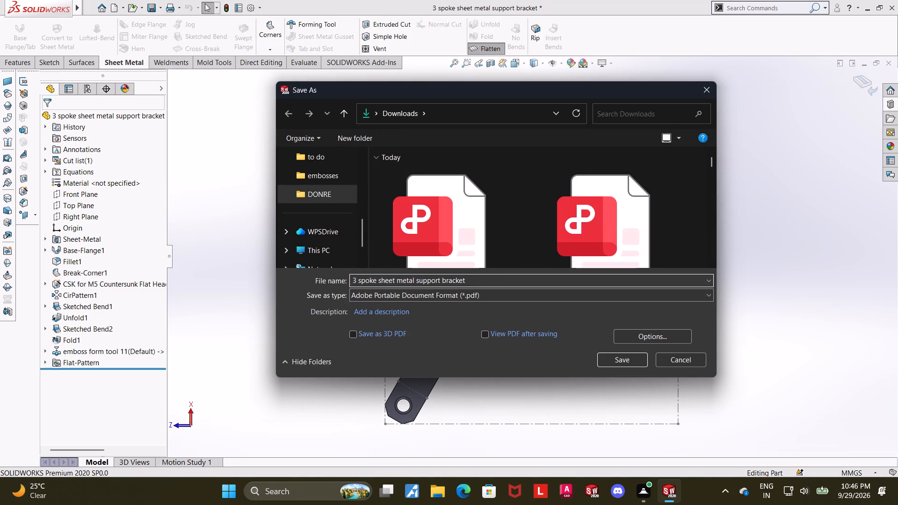
pyautogui.click(497, 278)
pyautogui.press('space')
pyautogui.write('flat')
pyautogui.click(609, 358)
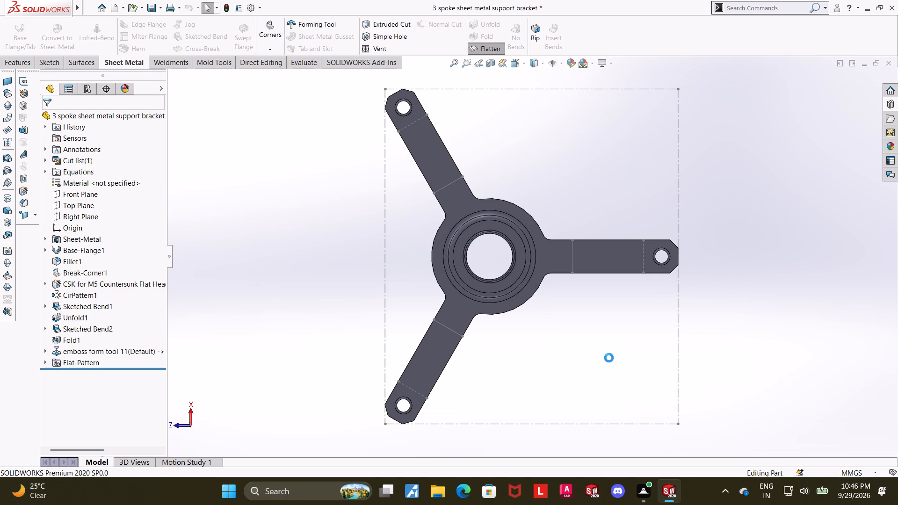